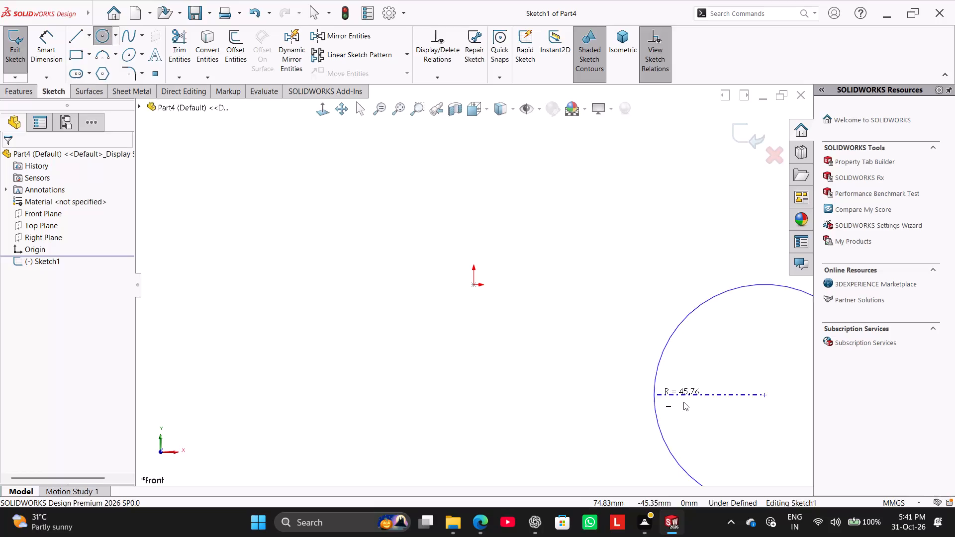
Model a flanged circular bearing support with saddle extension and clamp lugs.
Sketch a circle of about 50 mm radius centred on the origin.
{"action": "left_click", "coordinate": [99, 35]}
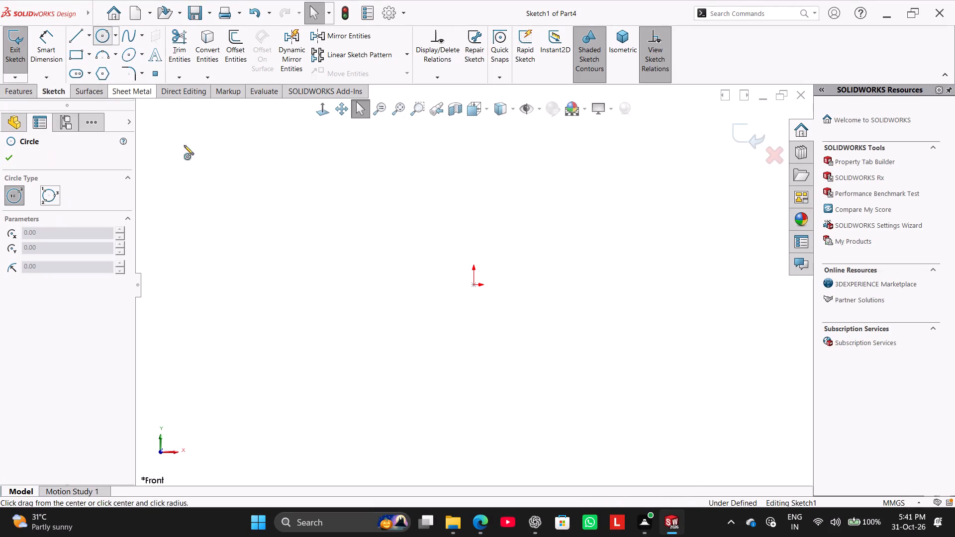
{"action": "left_click", "coordinate": [472, 286]}
{"action": "left_click", "coordinate": [515, 399]}
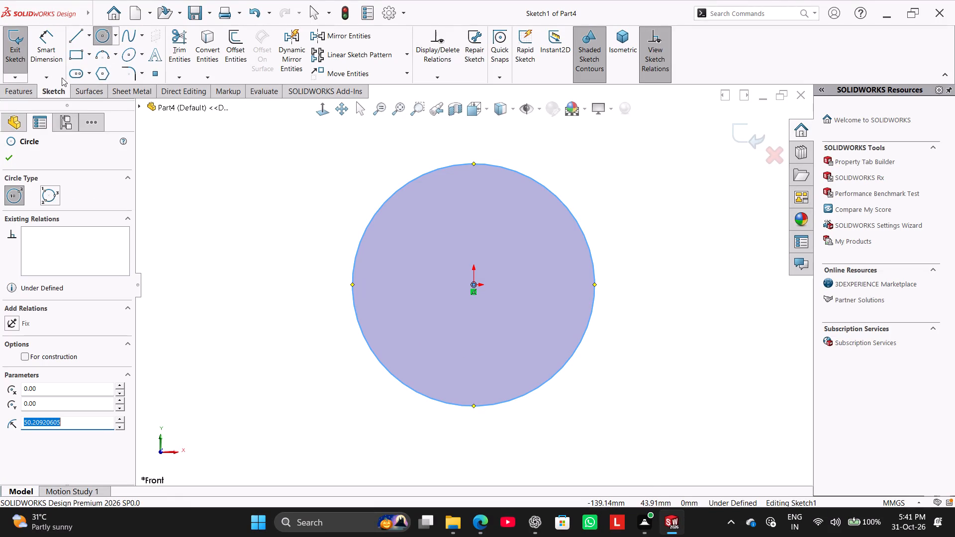
{"action": "left_click", "coordinate": [104, 40]}
{"action": "left_click", "coordinate": [99, 35]}
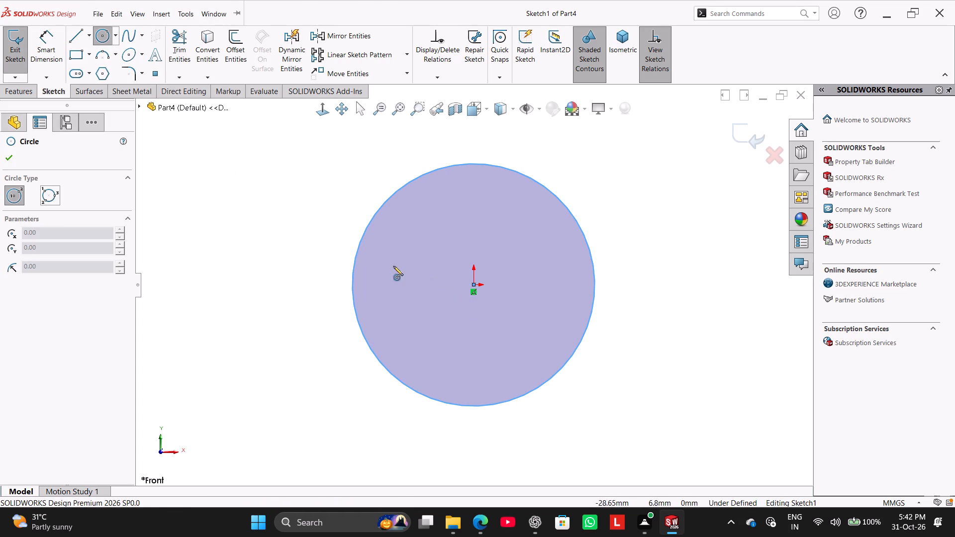
{"action": "right_click", "coordinate": [237, 235]}
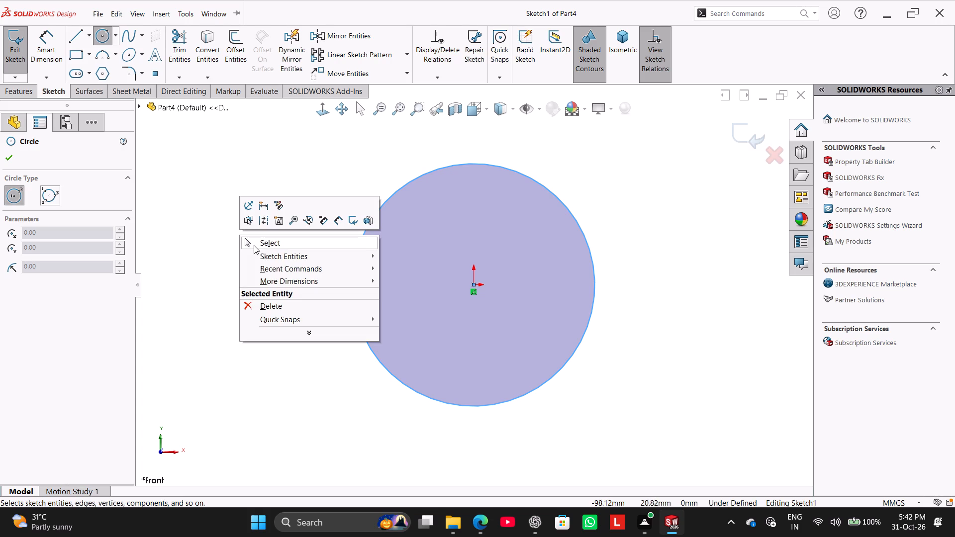
{"action": "left_click", "coordinate": [254, 245]}
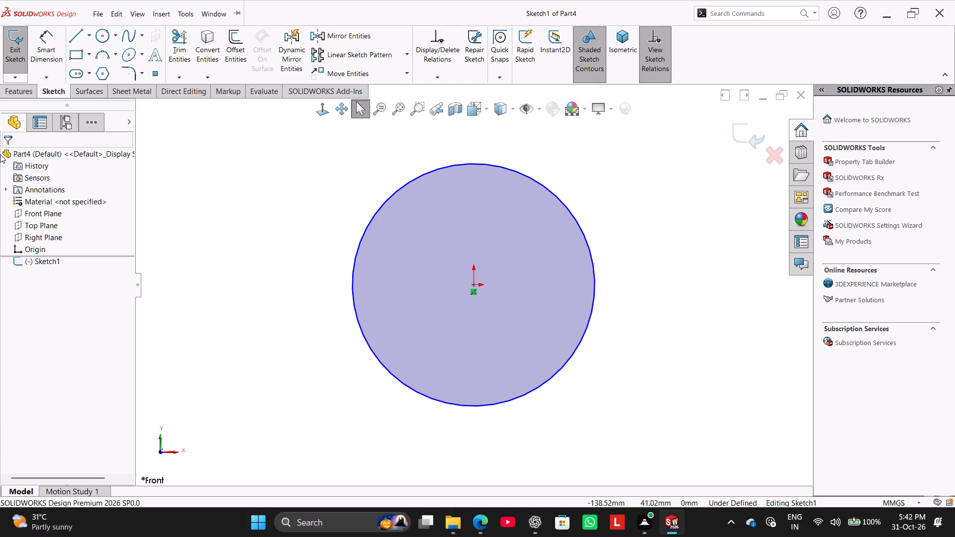
Dimension the sketched circle's diameter to 120 mm.
{"action": "left_click", "coordinate": [50, 60]}
{"action": "left_click", "coordinate": [568, 357]}
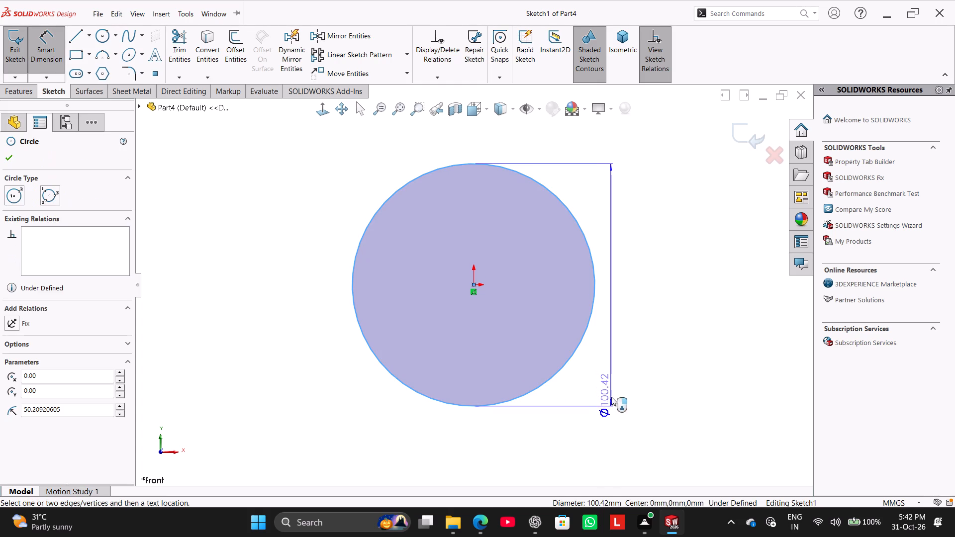
{"action": "left_click", "coordinate": [613, 421]}
{"action": "type", "text": "120"}
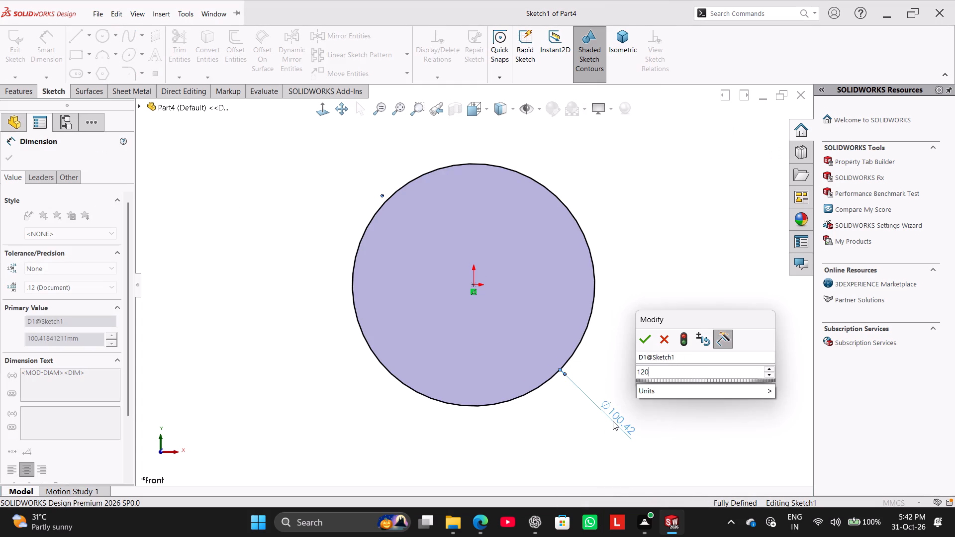
{"action": "key", "text": "Return"}
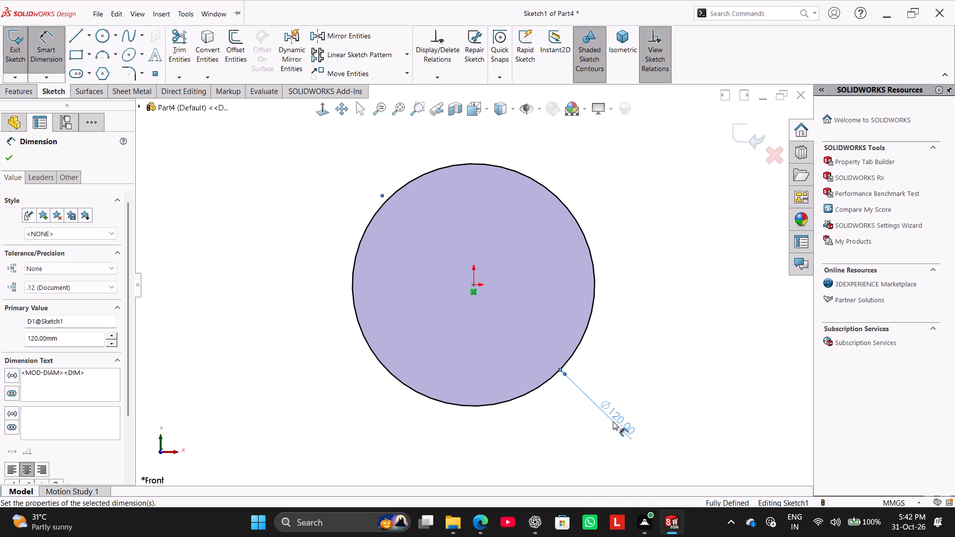
{"action": "right_click", "coordinate": [297, 183]}
{"action": "left_click", "coordinate": [332, 212]}
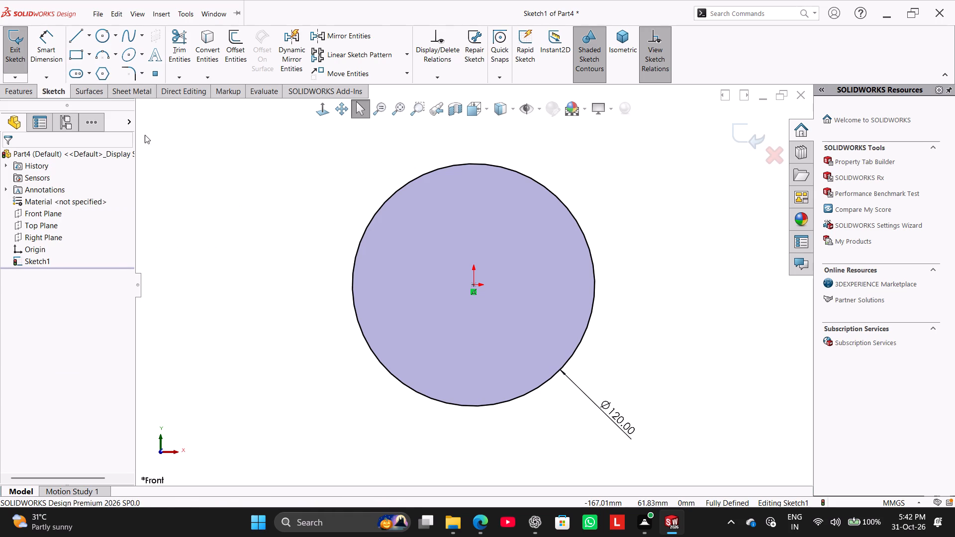
Extrude the 120 mm circle as a blind boss with a depth of 35 mm.
{"action": "left_click", "coordinate": [13, 97]}
{"action": "left_click", "coordinate": [13, 66]}
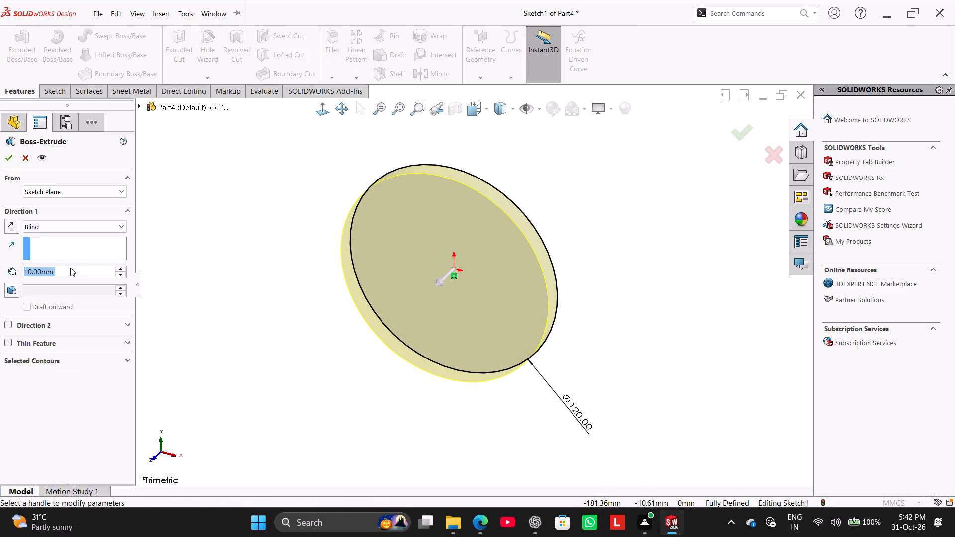
{"action": "type", "text": "35"}
{"action": "key", "text": "Return"}
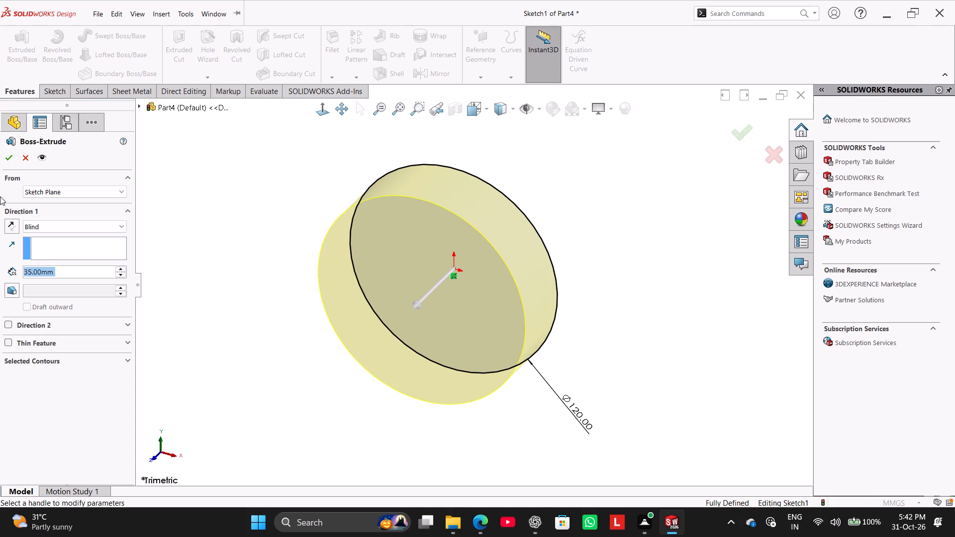
{"action": "left_click", "coordinate": [13, 158]}
{"action": "left_click", "coordinate": [281, 245]}
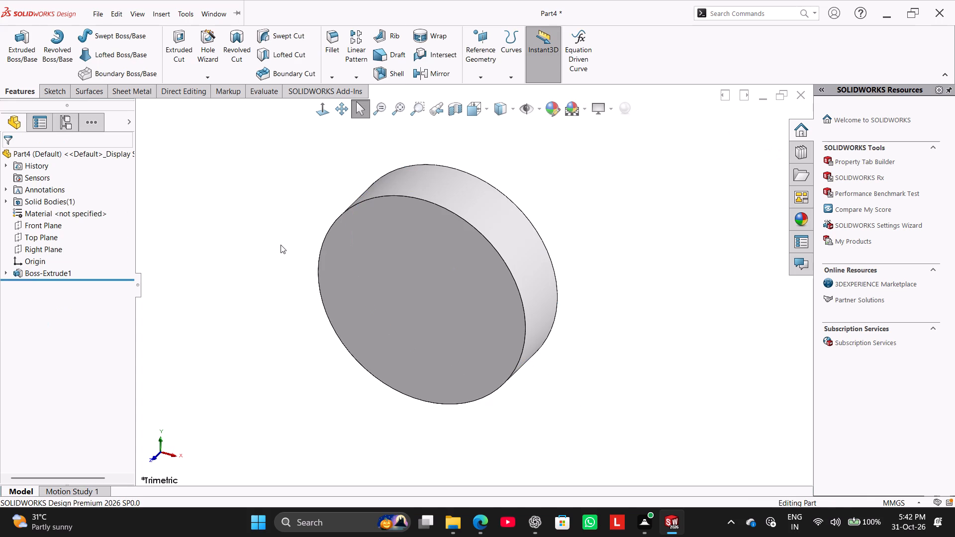
Start a sketch on the disc's front face and draw a circle of about 18.7 mm radius centred on the origin.
{"action": "scroll", "coordinate": [278, 253], "scroll_direction": "down", "scroll_amount": 1}
{"action": "middle_click_drag", "start_coordinate": [278, 253], "coordinate": [309, 284]}
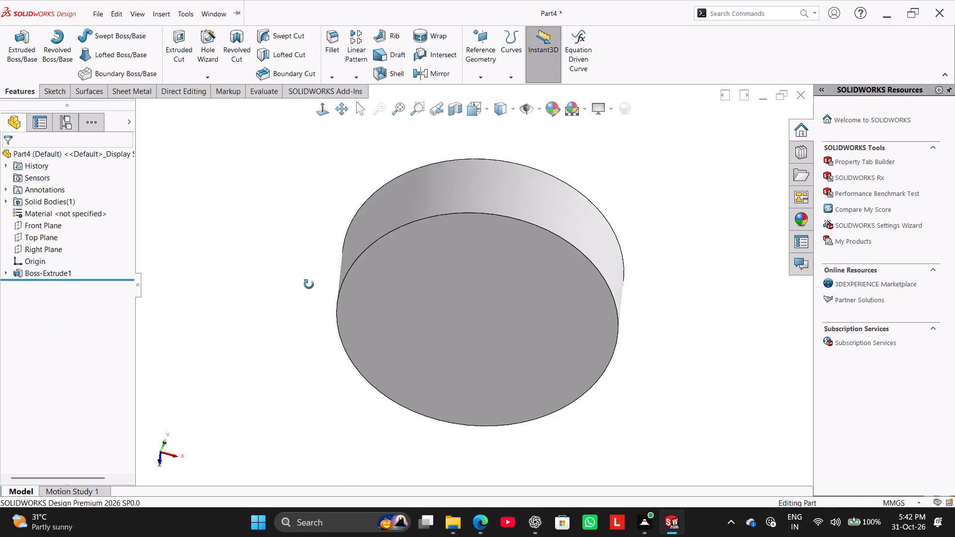
{"action": "middle_click_drag", "start_coordinate": [309, 284], "coordinate": [227, 306]}
{"action": "right_click_drag", "start_coordinate": [231, 315], "coordinate": [348, 233]}
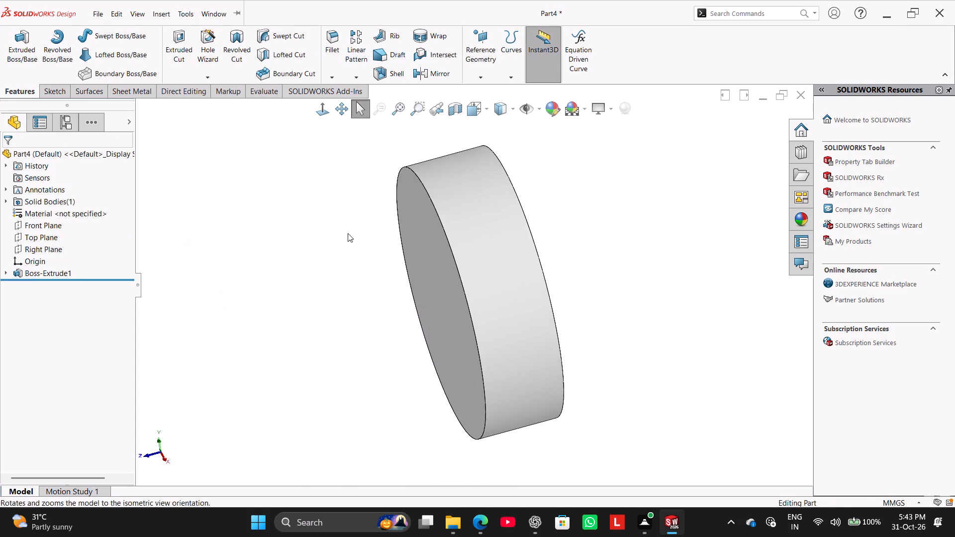
{"action": "right_click_drag", "start_coordinate": [348, 233], "coordinate": [367, 223]}
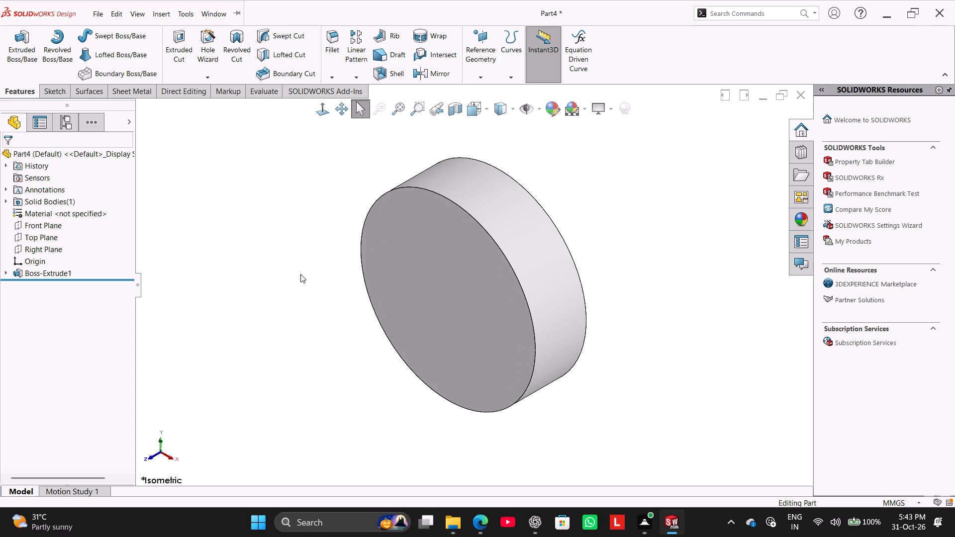
{"action": "right_click", "coordinate": [435, 280]}
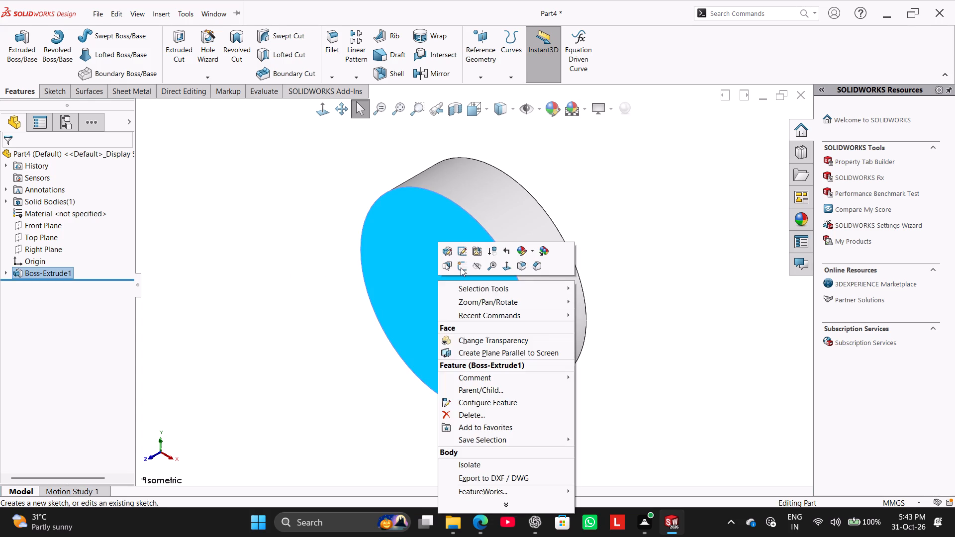
{"action": "left_click", "coordinate": [462, 267]}
{"action": "left_click", "coordinate": [97, 36]}
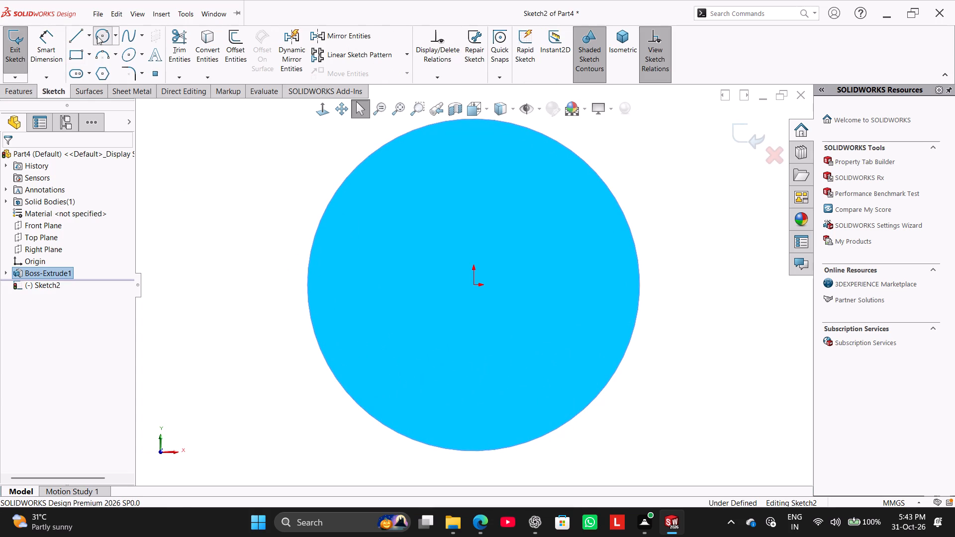
{"action": "left_click", "coordinate": [474, 285]}
{"action": "left_click", "coordinate": [485, 335]}
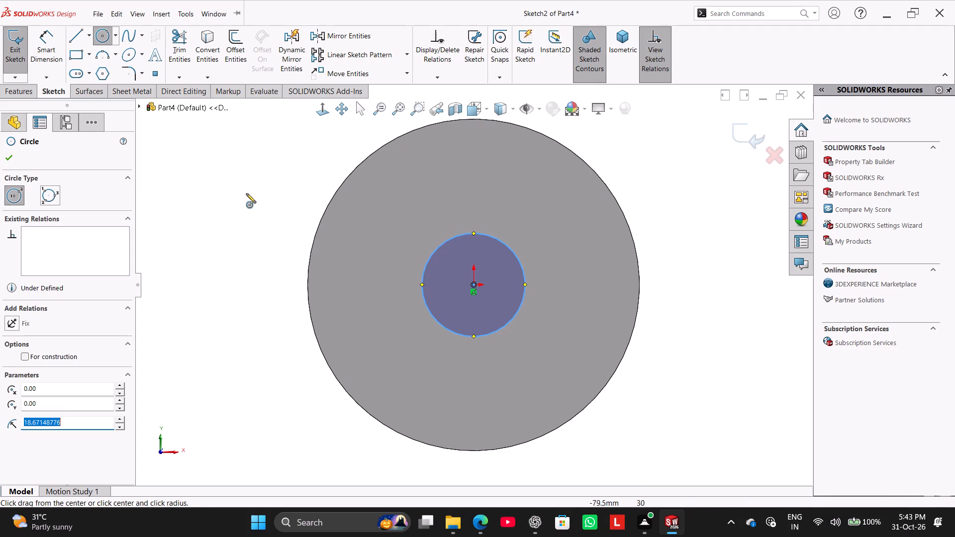
{"action": "right_click", "coordinate": [236, 185]}
{"action": "left_click", "coordinate": [264, 196]}
Dimension the inner circle's diameter on the disc face to 60 mm.
{"action": "left_click", "coordinate": [46, 60]}
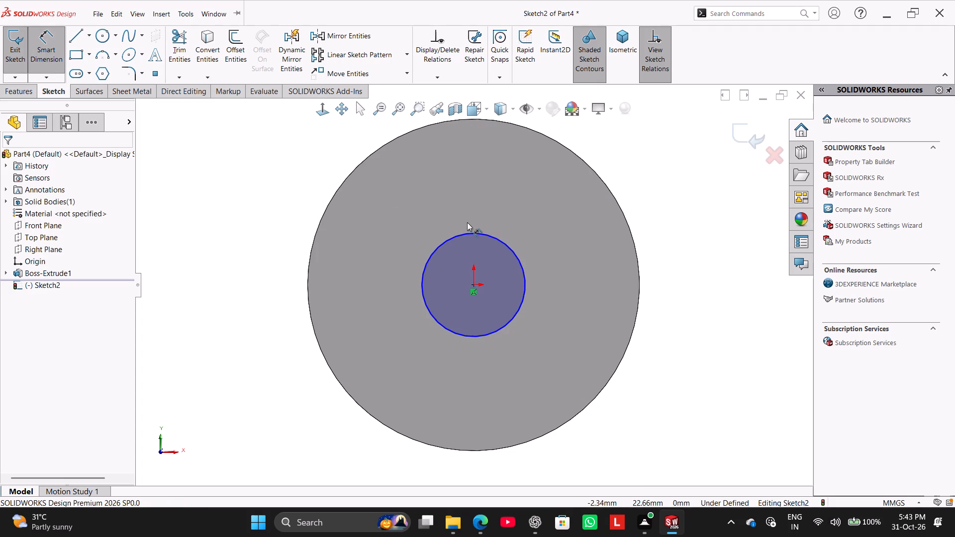
{"action": "left_click", "coordinate": [522, 302]}
{"action": "left_click", "coordinate": [661, 169]}
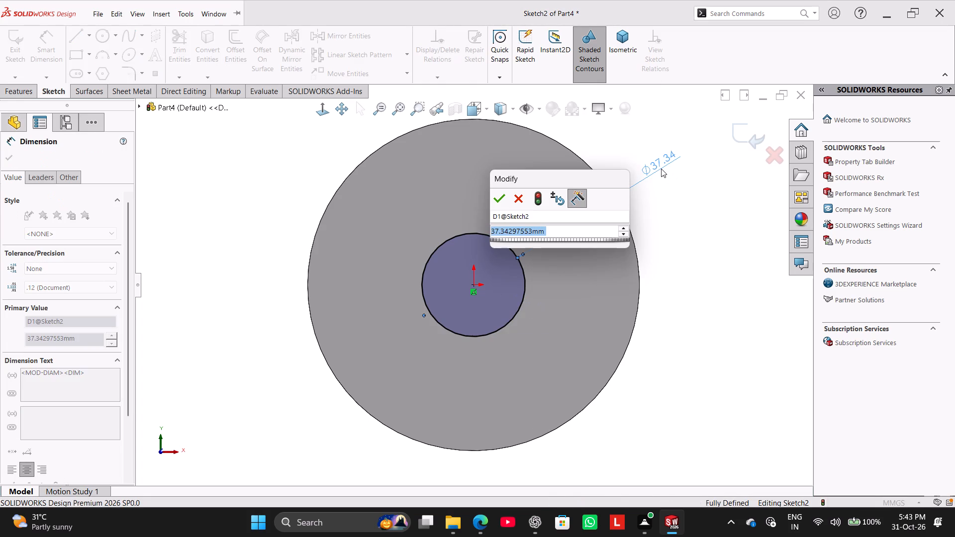
{"action": "type", "text": "60"}
{"action": "key", "text": "Return"}
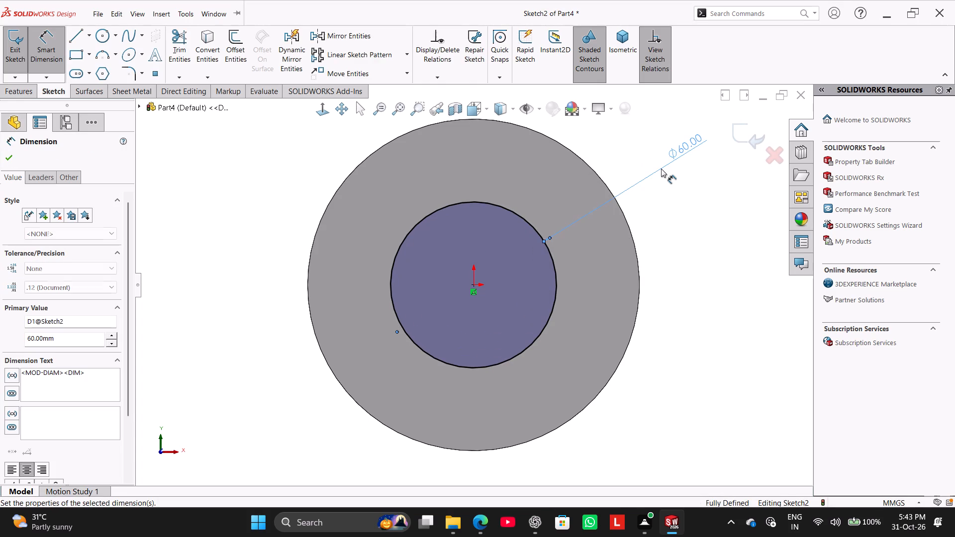
Extrude the 60 mm circle outward from the disc face as a blind boss 30 mm deep, merged with the disc.
{"action": "left_click", "coordinate": [26, 94]}
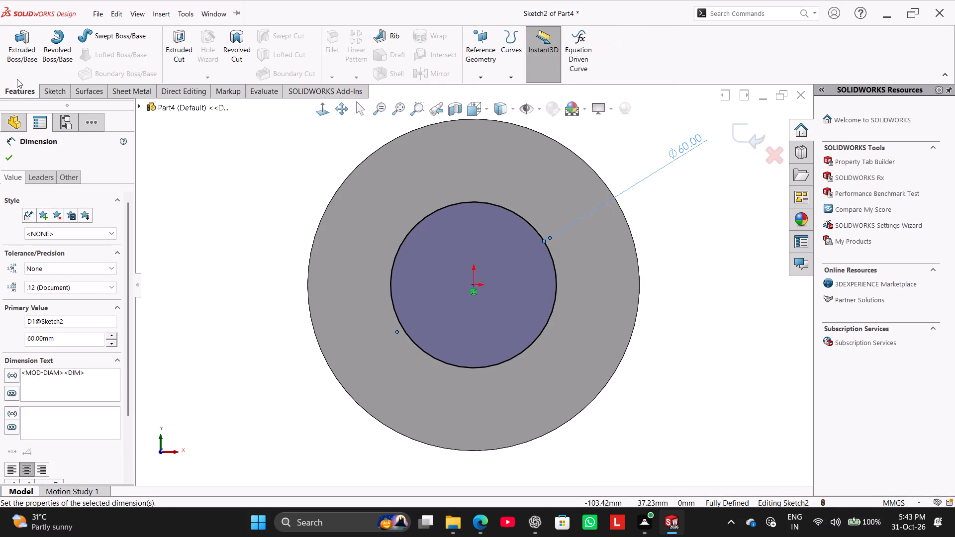
{"action": "left_click", "coordinate": [13, 54]}
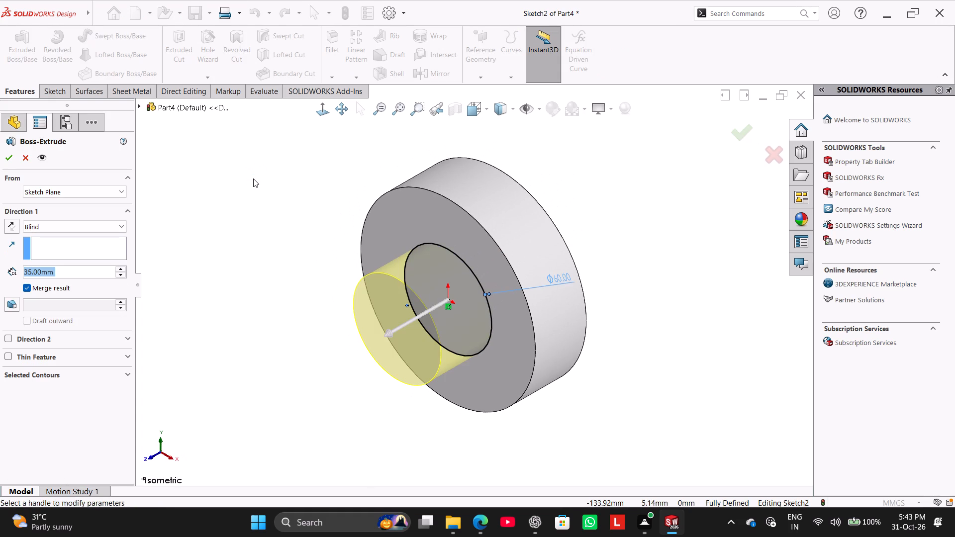
{"action": "type", "text": "30"}
{"action": "key", "text": "Return"}
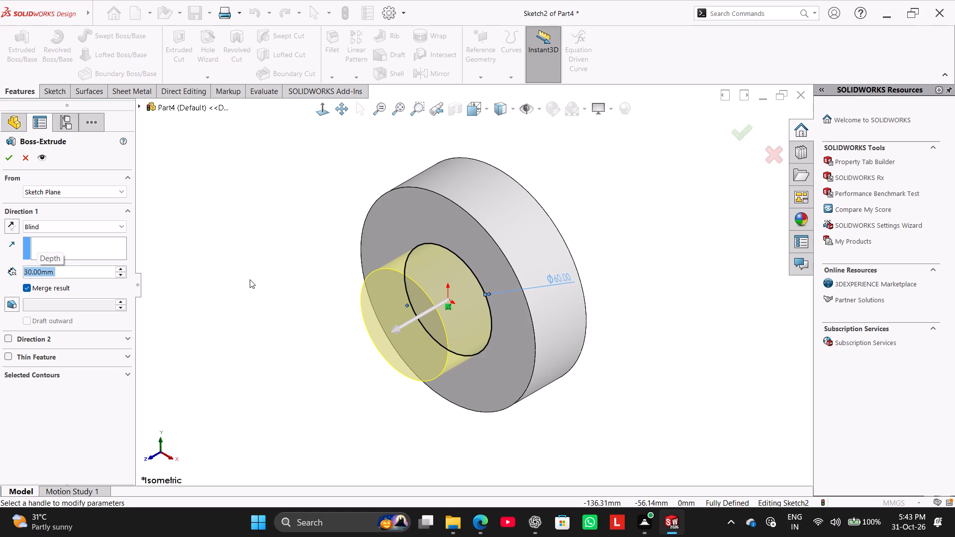
{"action": "right_click", "coordinate": [250, 279]}
{"action": "left_click", "coordinate": [265, 263]}
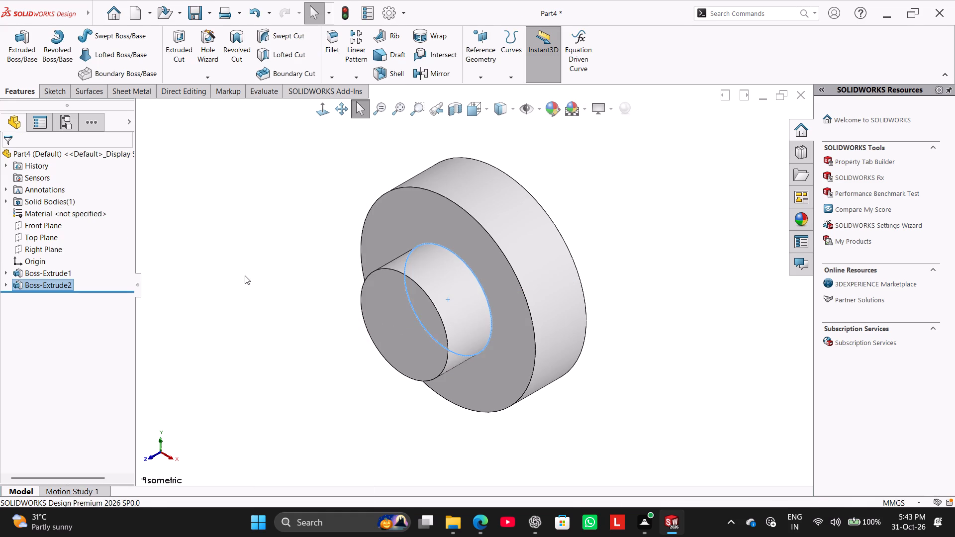
{"action": "left_click", "coordinate": [243, 275]}
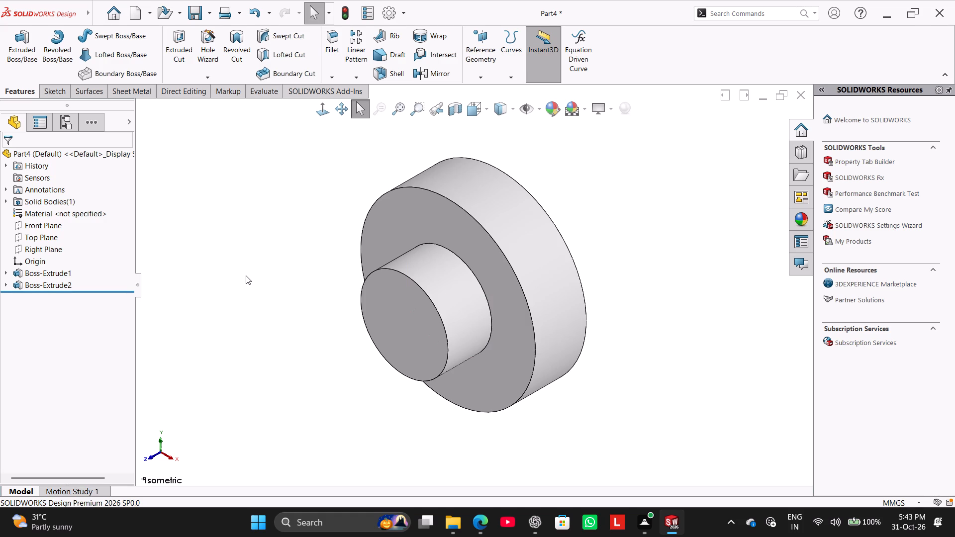
Start a sketch on the smaller boss's end face and draw an origin-centred circle of 30 mm radius out to its edge.
{"action": "left_click", "coordinate": [387, 315]}
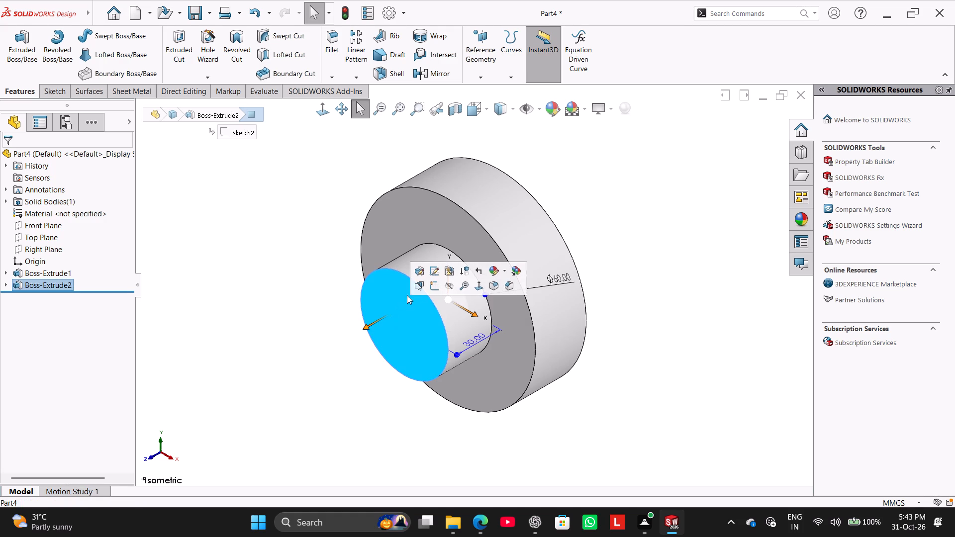
{"action": "left_click", "coordinate": [434, 283]}
{"action": "left_click", "coordinate": [234, 229]}
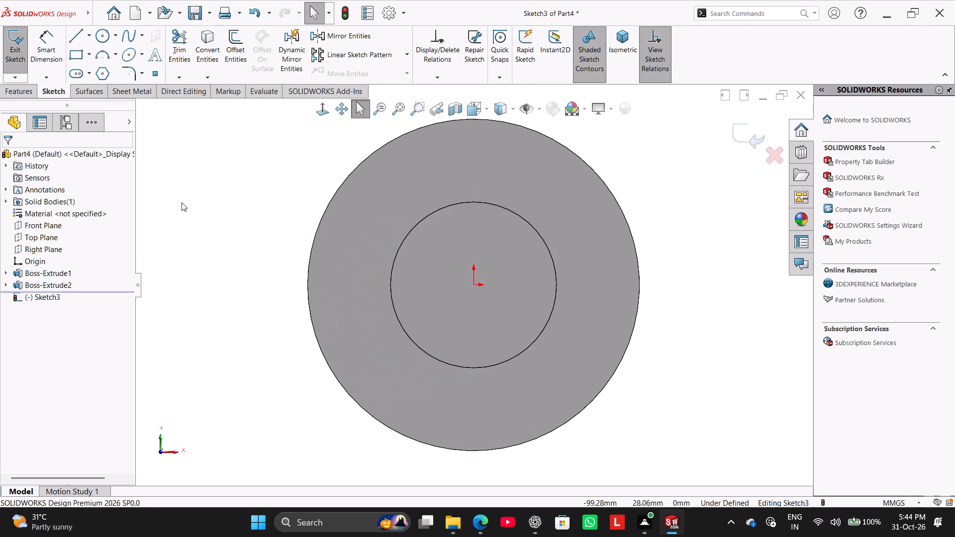
{"action": "left_click", "coordinate": [97, 37]}
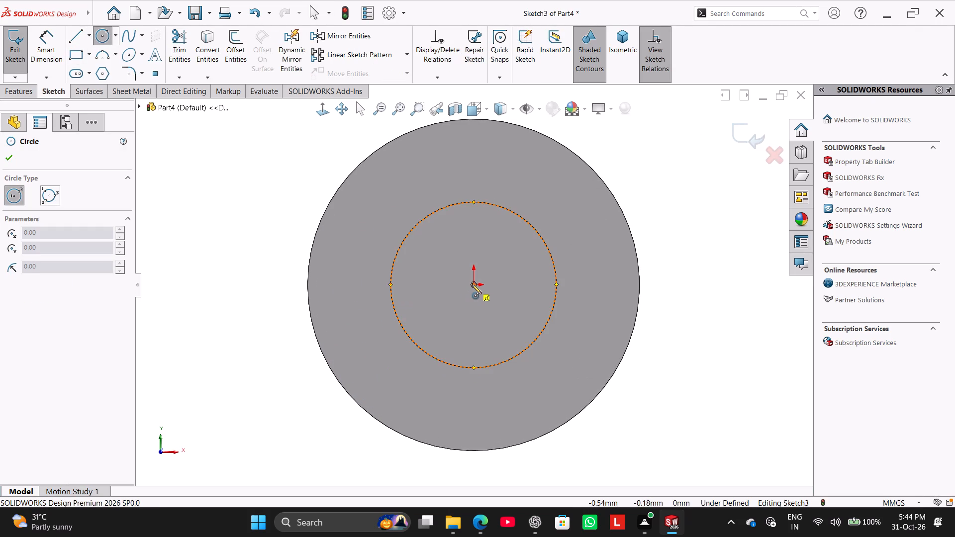
{"action": "left_click", "coordinate": [472, 284]}
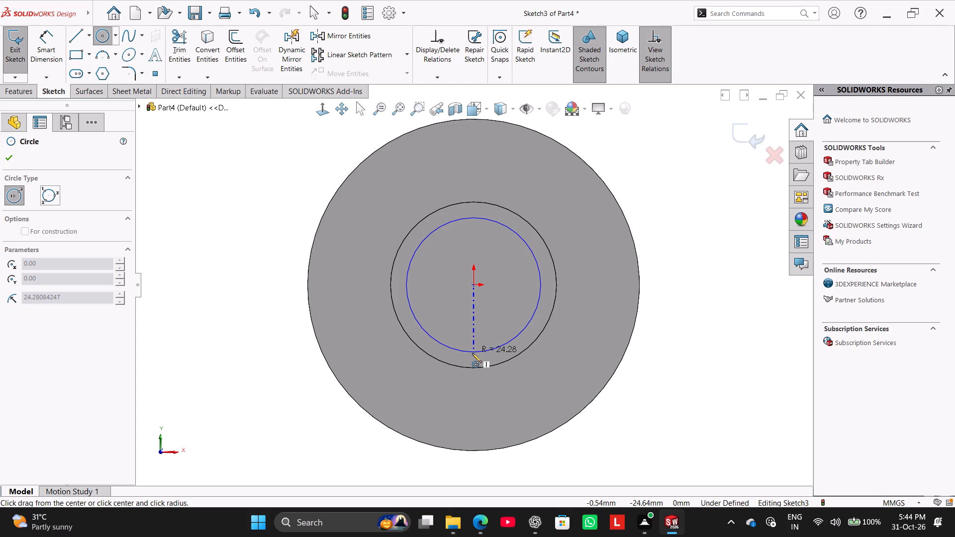
{"action": "left_click", "coordinate": [477, 368]}
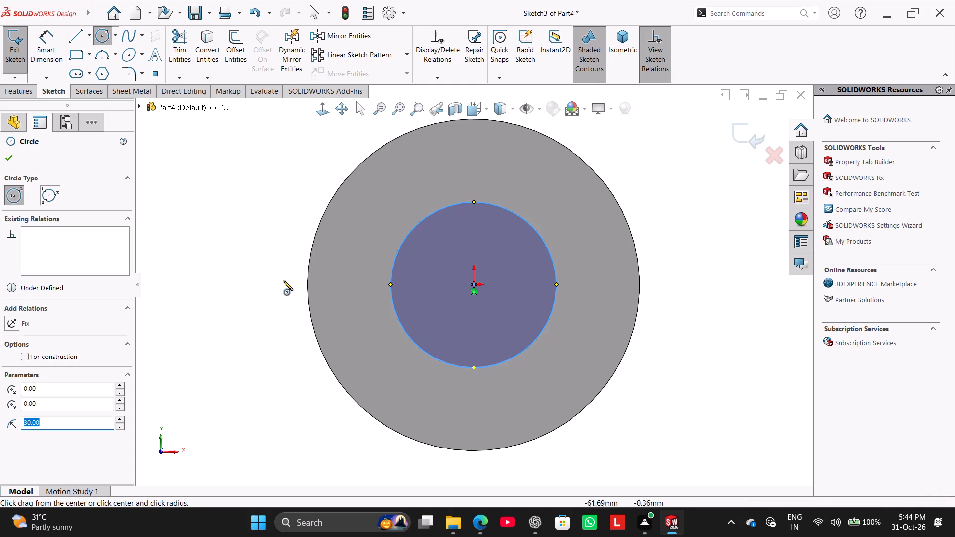
{"action": "right_click", "coordinate": [197, 233]}
{"action": "left_click", "coordinate": [222, 238]}
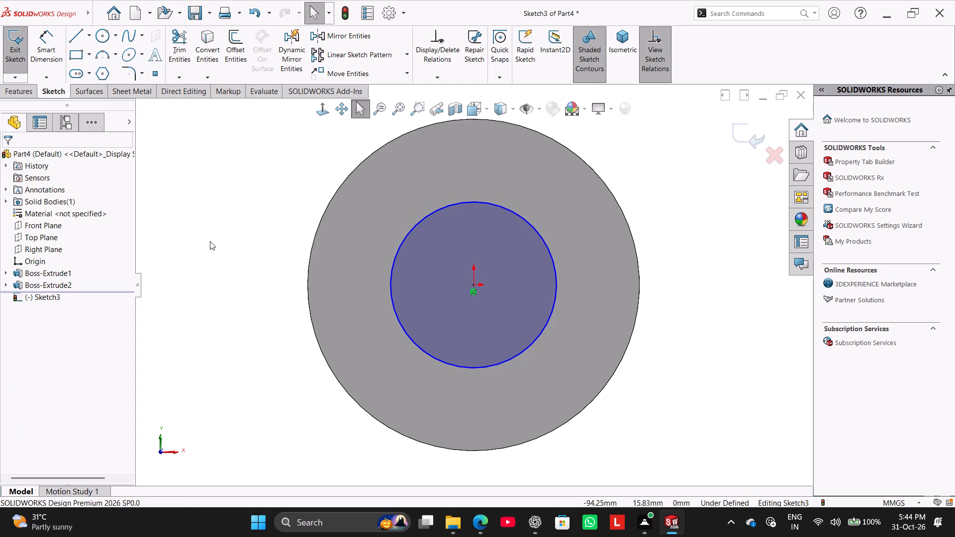
{"action": "left_click", "coordinate": [211, 245]}
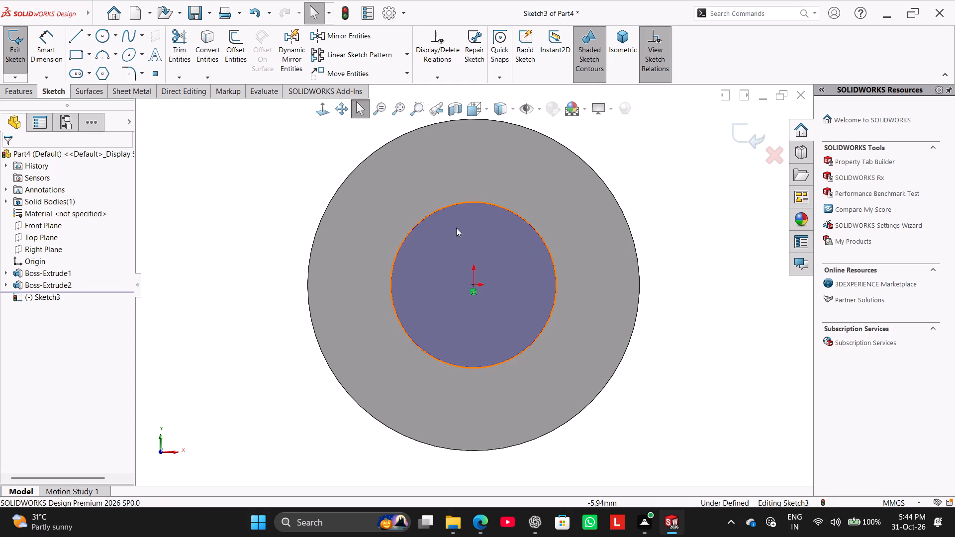
{"action": "right_click", "coordinate": [461, 202]}
{"action": "left_click", "coordinate": [237, 219]}
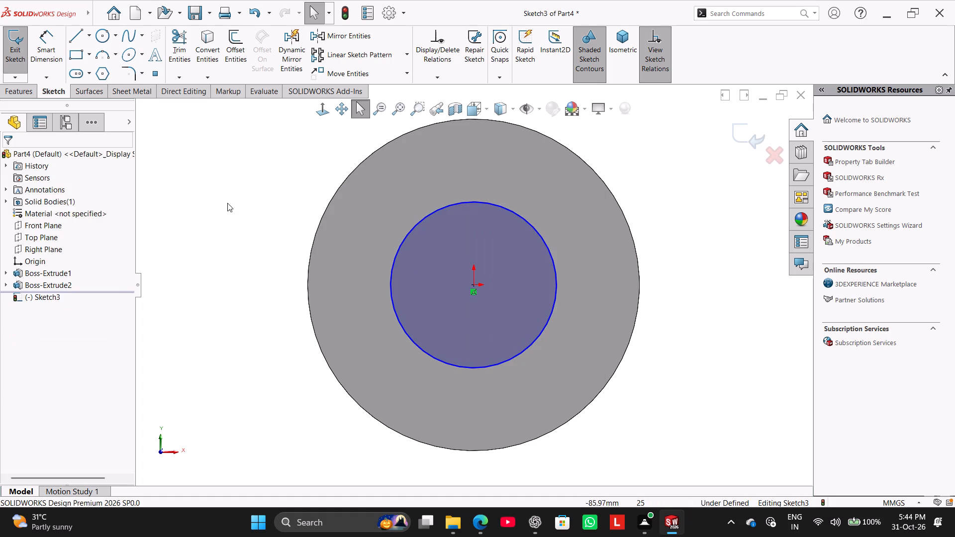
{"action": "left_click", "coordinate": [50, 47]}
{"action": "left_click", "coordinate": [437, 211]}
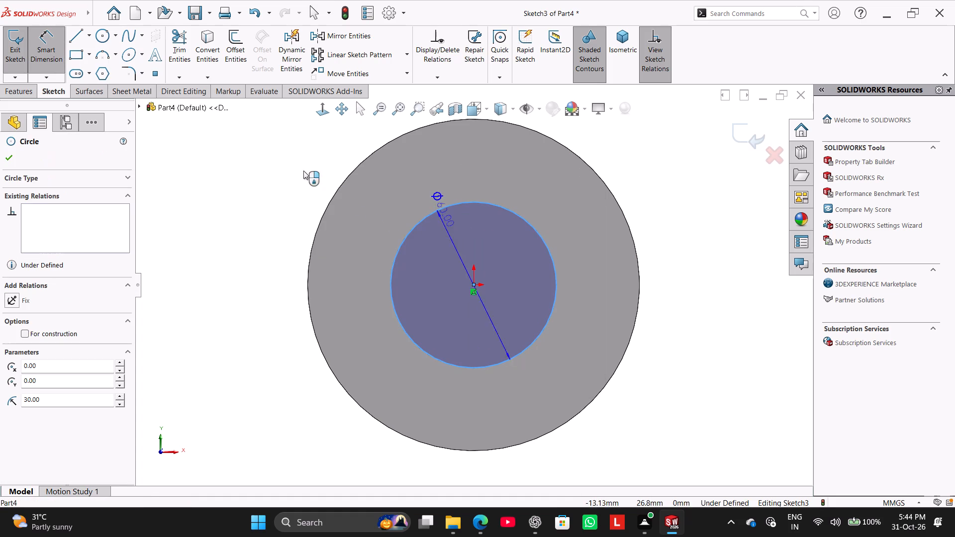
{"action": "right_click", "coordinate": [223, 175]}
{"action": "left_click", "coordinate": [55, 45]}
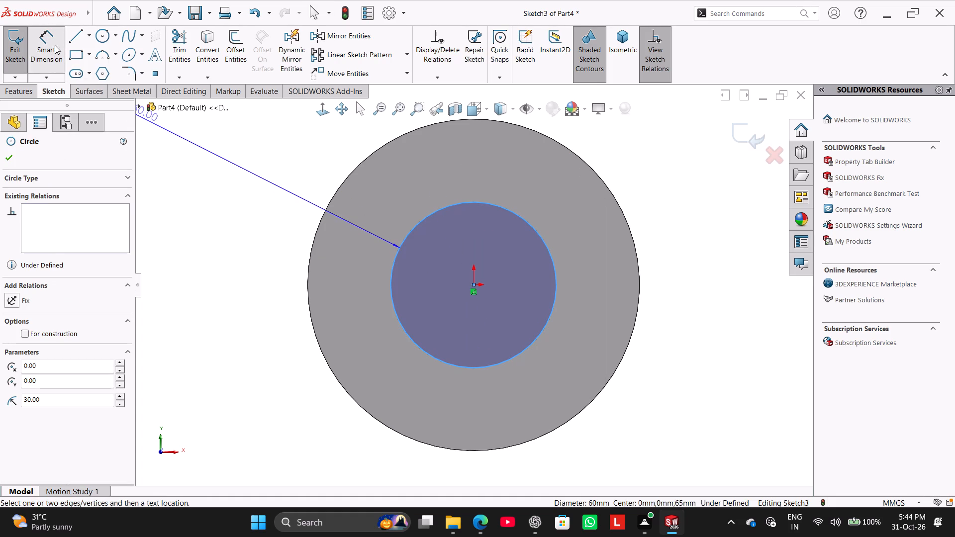
Draw a horizontal line from the circle's left quadrant through the origin to just short of its right quadrant.
{"action": "left_click", "coordinate": [74, 38]}
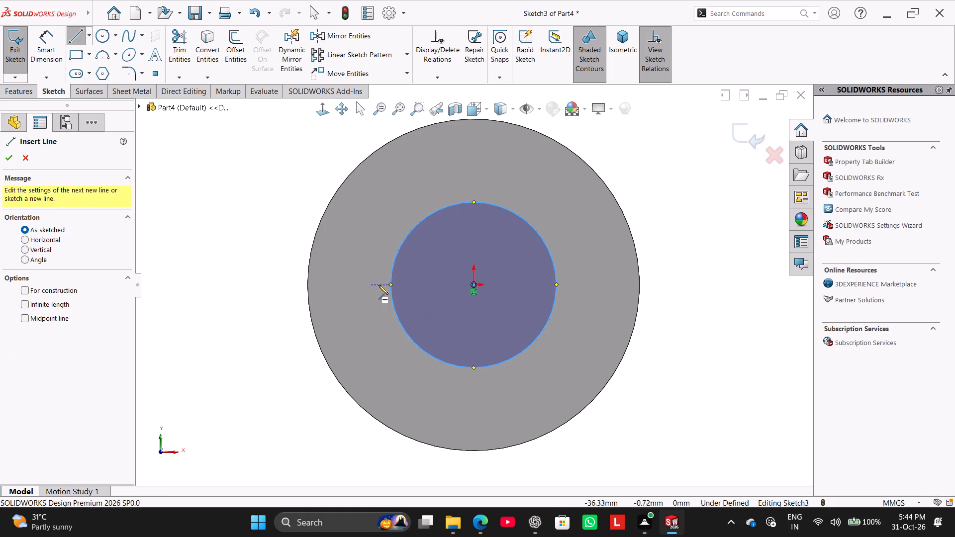
{"action": "left_click", "coordinate": [389, 284]}
{"action": "left_click", "coordinate": [553, 285]}
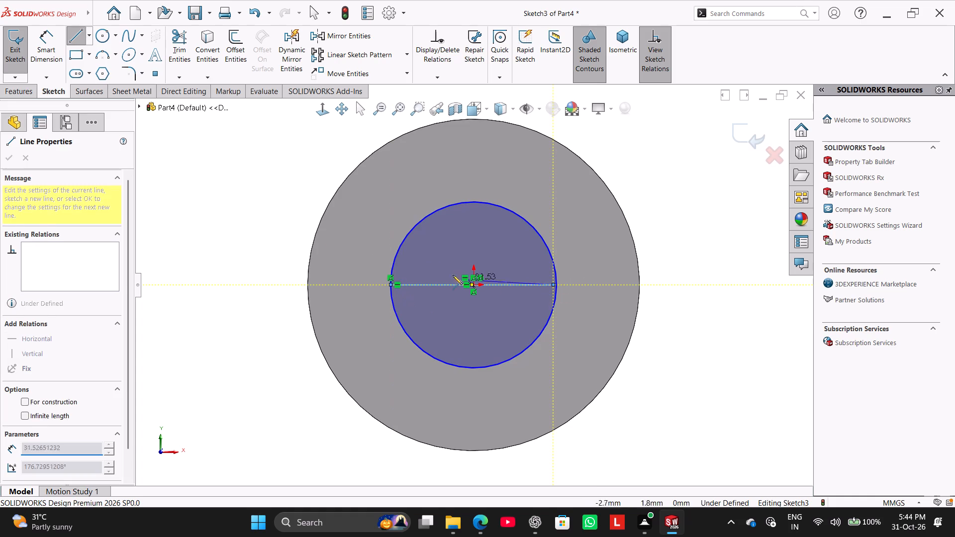
{"action": "right_click", "coordinate": [266, 206]}
{"action": "left_click", "coordinate": [279, 211]}
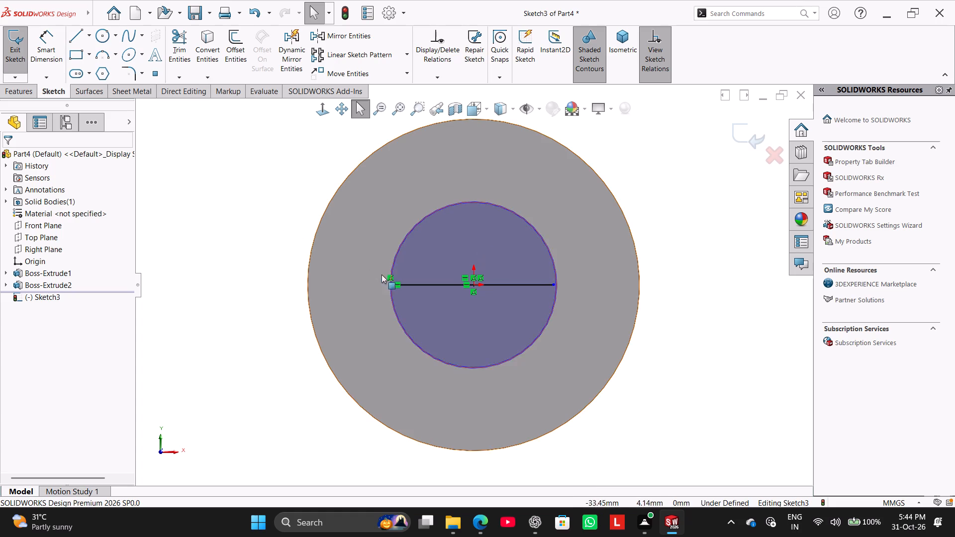
Shrink the sketch circle to about 21.8 mm radius by moving the line's left end point inward.
{"action": "left_click_drag", "start_coordinate": [392, 285], "coordinate": [389, 285]}
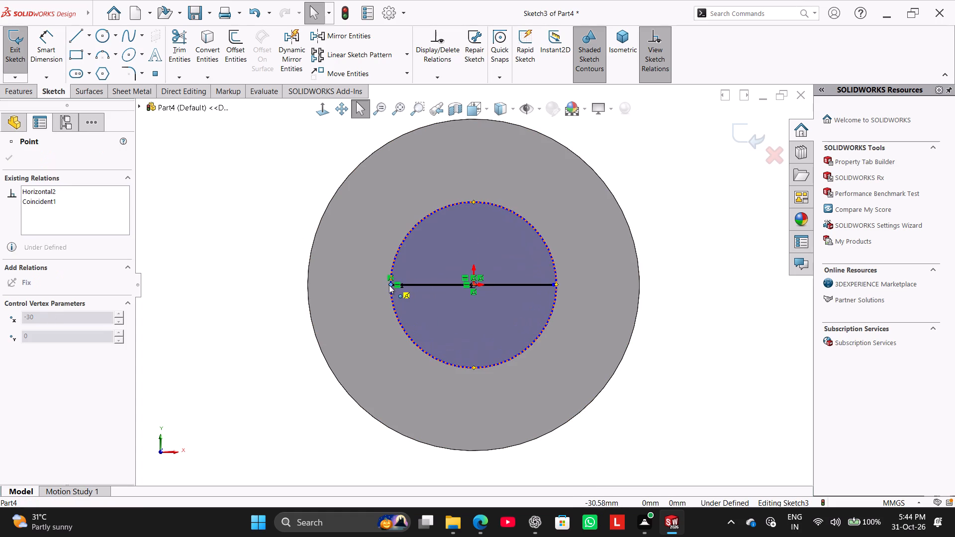
{"action": "left_click_drag", "start_coordinate": [389, 285], "coordinate": [413, 284]}
{"action": "left_click", "coordinate": [230, 259]}
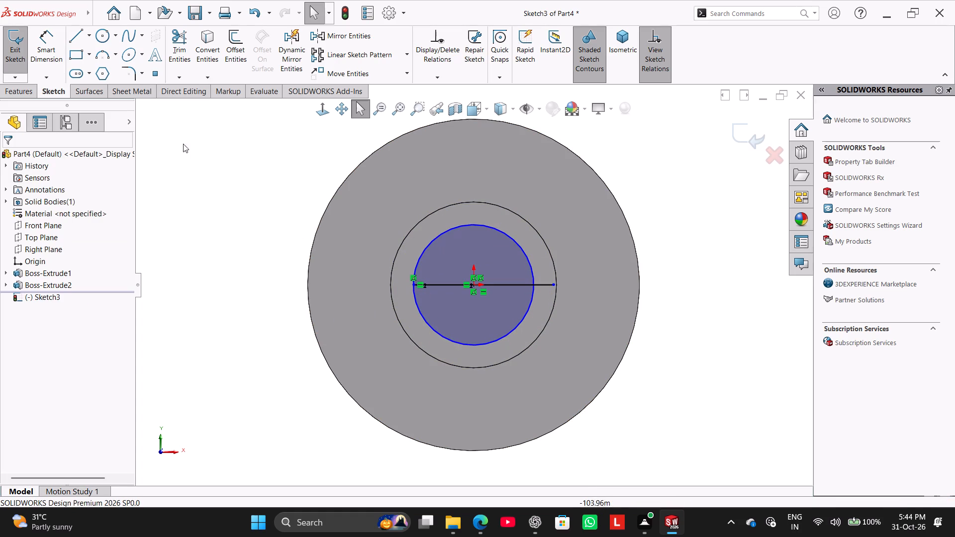
Trim away the half of the circle above the horizontal line.
{"action": "left_click", "coordinate": [172, 44]}
{"action": "left_click_drag", "start_coordinate": [428, 227], "coordinate": [456, 246]}
{"action": "right_click", "coordinate": [246, 207]}
{"action": "left_click", "coordinate": [285, 244]}
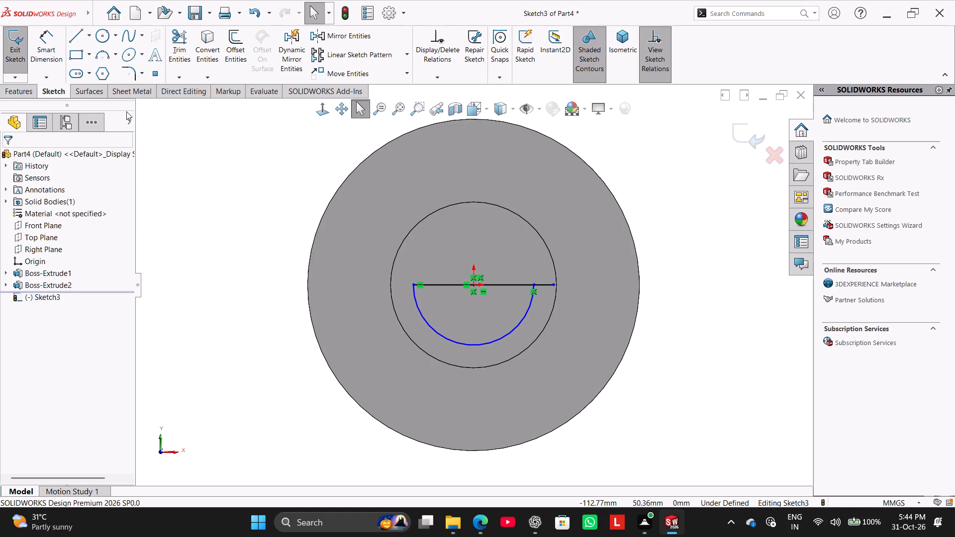
Dimension the remaining lower arc with a radius of 20 mm.
{"action": "left_click", "coordinate": [56, 51]}
{"action": "left_click", "coordinate": [434, 327]}
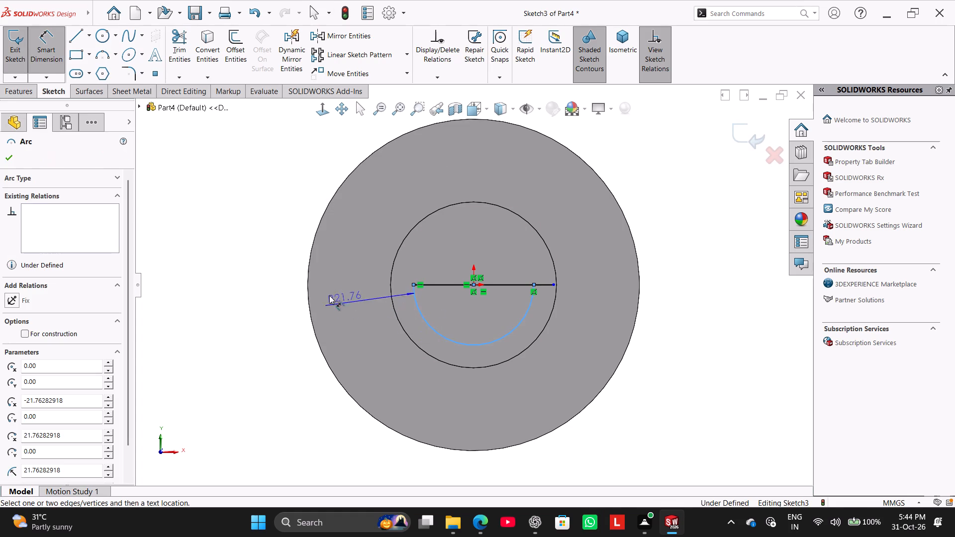
{"action": "left_click", "coordinate": [264, 203]}
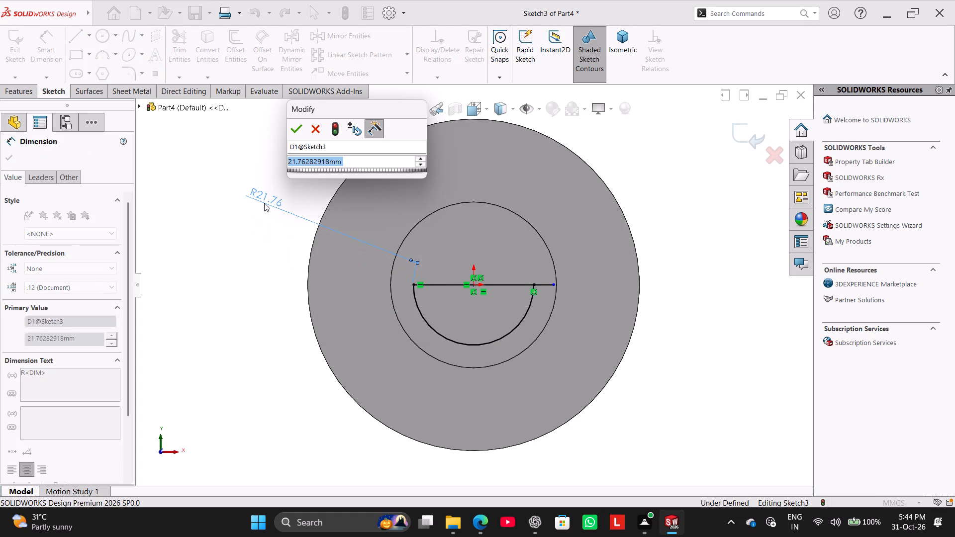
{"action": "type", "text": "20"}
{"action": "key", "text": "Return"}
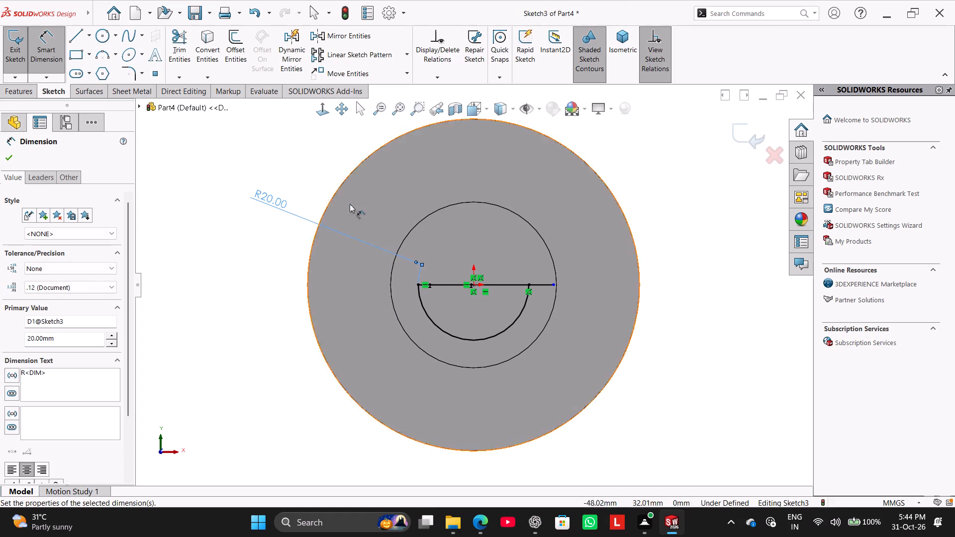
{"action": "right_click", "coordinate": [666, 201]}
{"action": "left_click", "coordinate": [697, 233]}
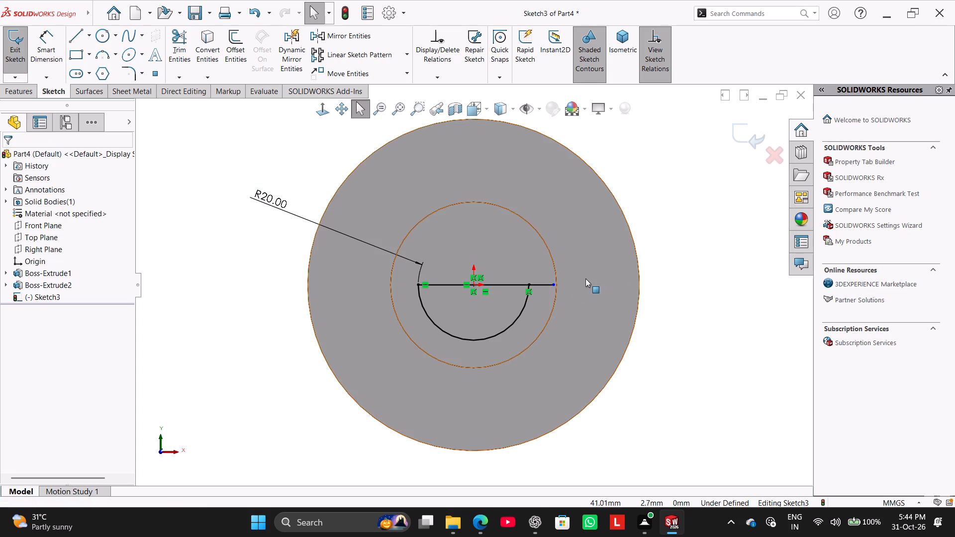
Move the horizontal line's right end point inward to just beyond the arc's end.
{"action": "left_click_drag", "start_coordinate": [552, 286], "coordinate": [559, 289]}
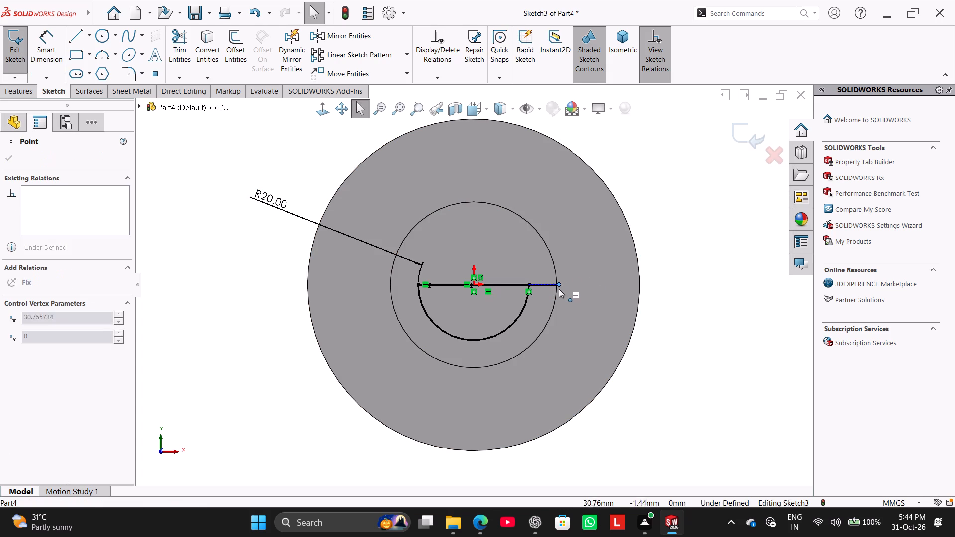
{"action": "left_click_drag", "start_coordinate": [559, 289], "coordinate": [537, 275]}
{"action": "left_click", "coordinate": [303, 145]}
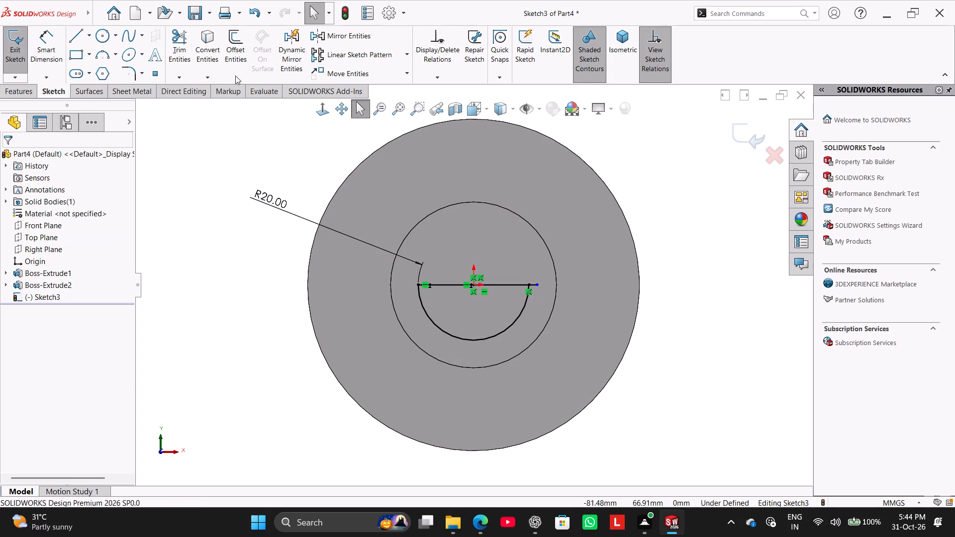
Convert the boss end face's circular outline into sketch geometry with Convert Entities.
{"action": "left_click", "coordinate": [208, 38]}
{"action": "left_click", "coordinate": [393, 286]}
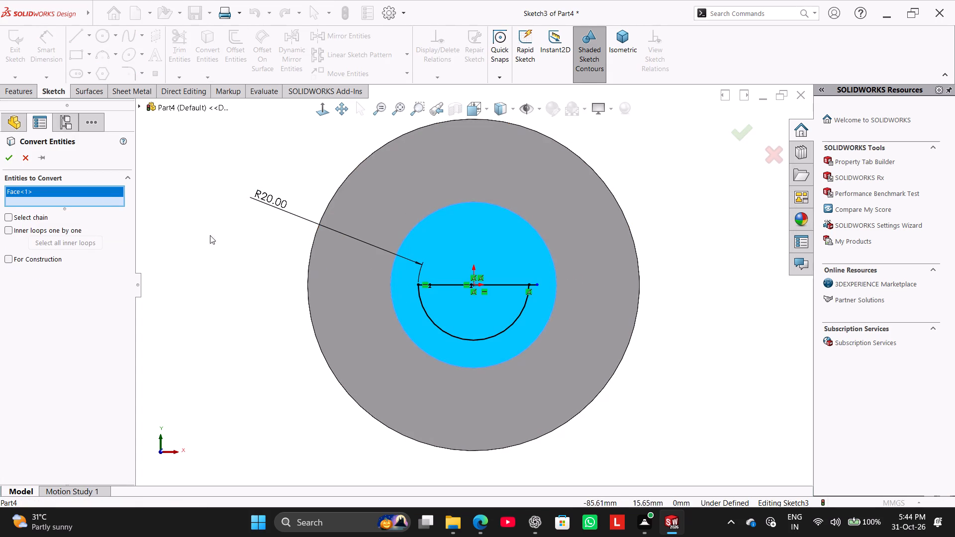
{"action": "right_click", "coordinate": [129, 283]}
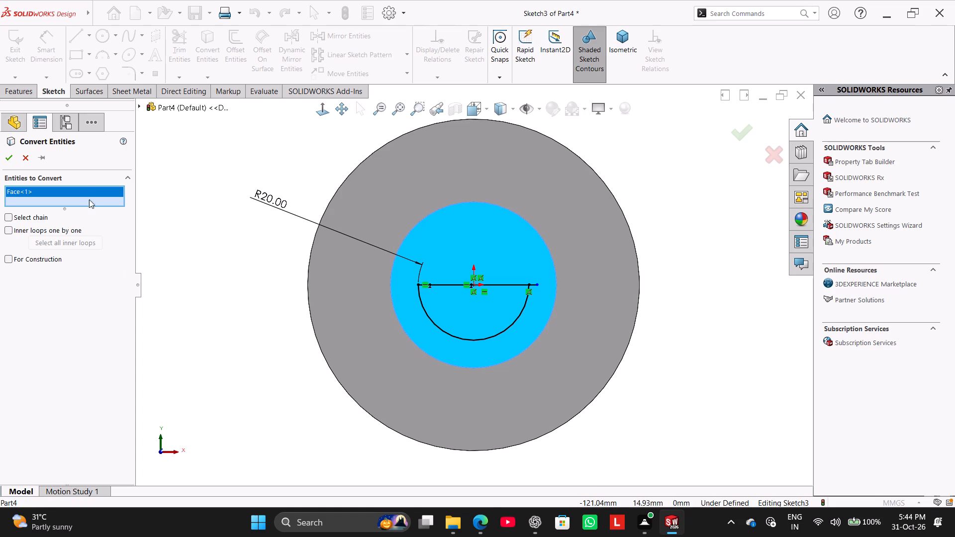
{"action": "right_click", "coordinate": [86, 188]}
{"action": "left_click", "coordinate": [114, 198]}
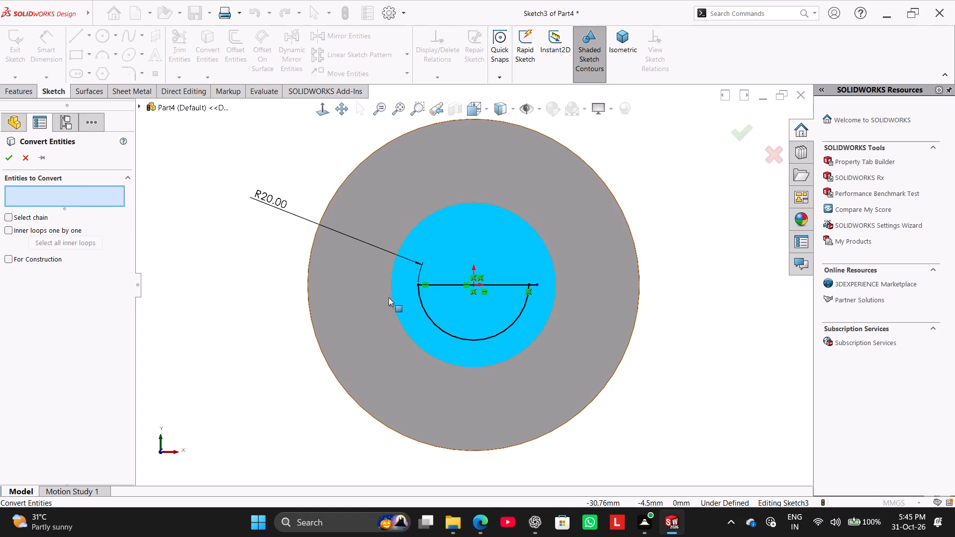
{"action": "left_click", "coordinate": [393, 297]}
{"action": "left_click", "coordinate": [7, 161]}
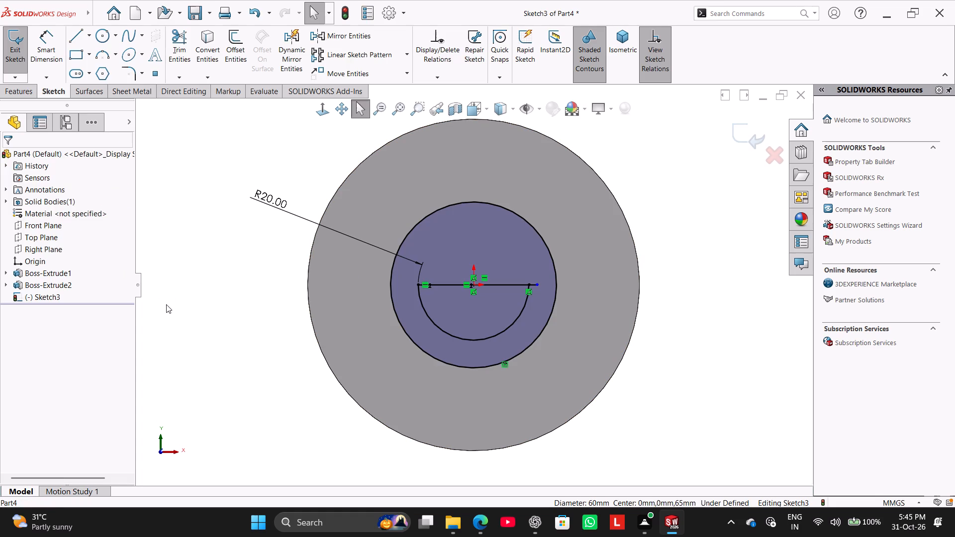
{"action": "left_click", "coordinate": [166, 304]}
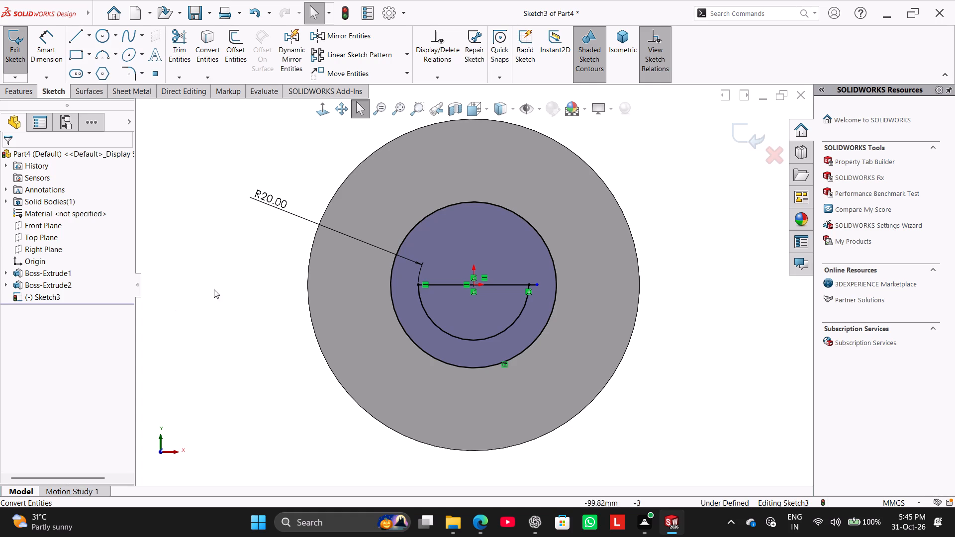
Snap the horizontal line's right end point to the right quadrant of the converted circle.
{"action": "left_click_drag", "start_coordinate": [538, 286], "coordinate": [555, 285]}
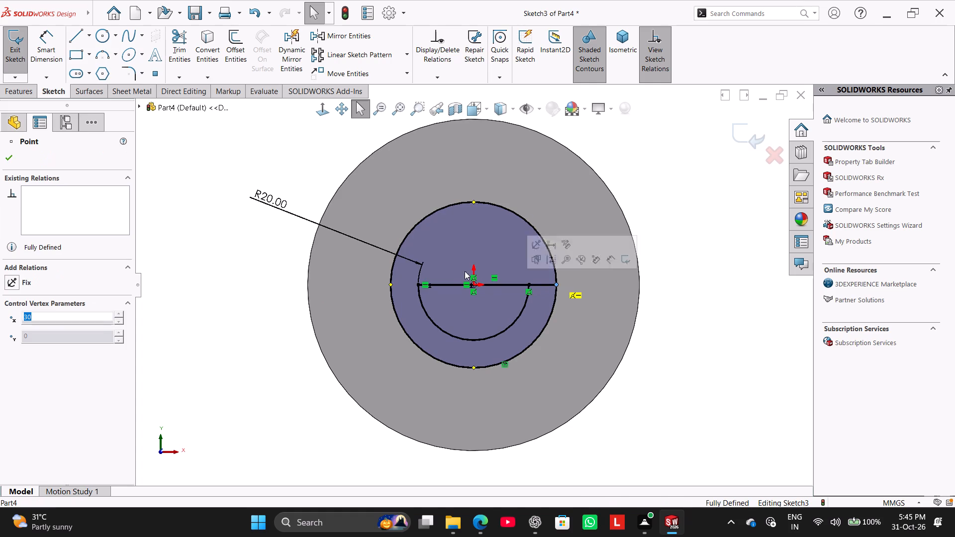
{"action": "left_click", "coordinate": [214, 146]}
Extend the horizontal line's left end to the converted circle with Extend Entities.
{"action": "left_click", "coordinate": [187, 82]}
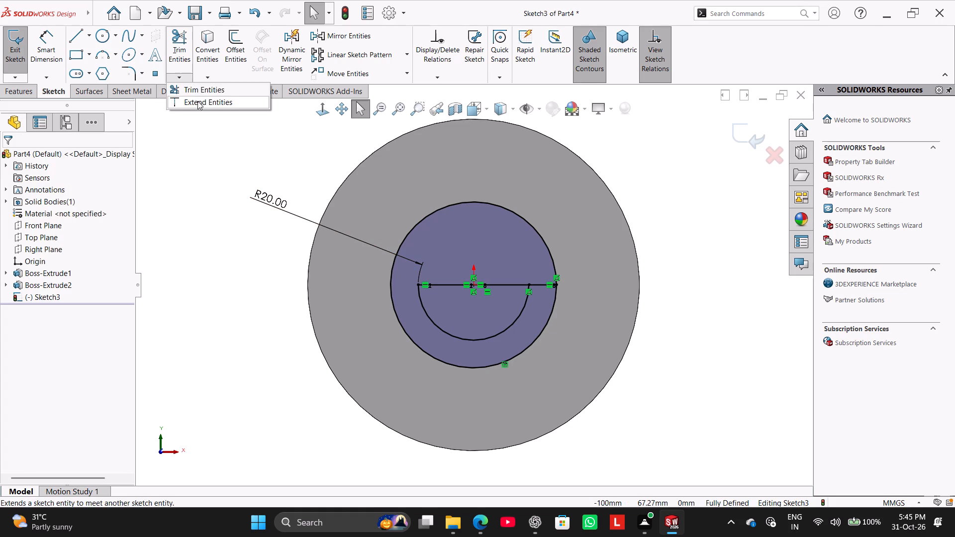
{"action": "left_click", "coordinate": [197, 101]}
{"action": "left_click", "coordinate": [431, 287]}
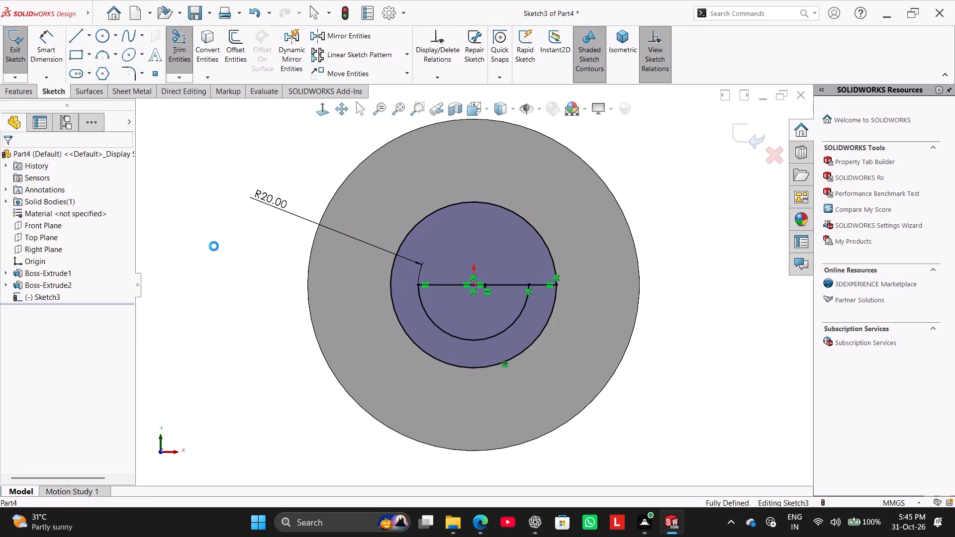
{"action": "left_click", "coordinate": [553, 262]}
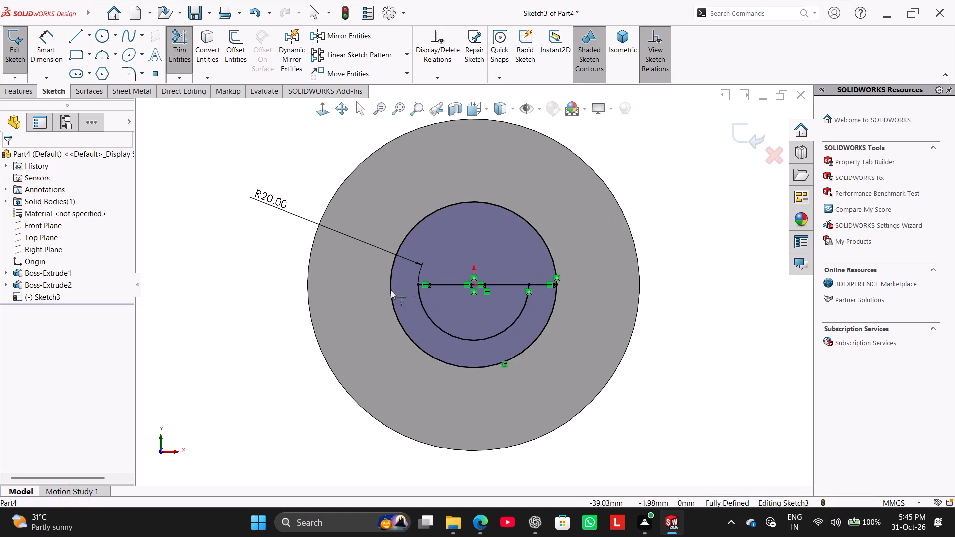
{"action": "left_click", "coordinate": [440, 284]}
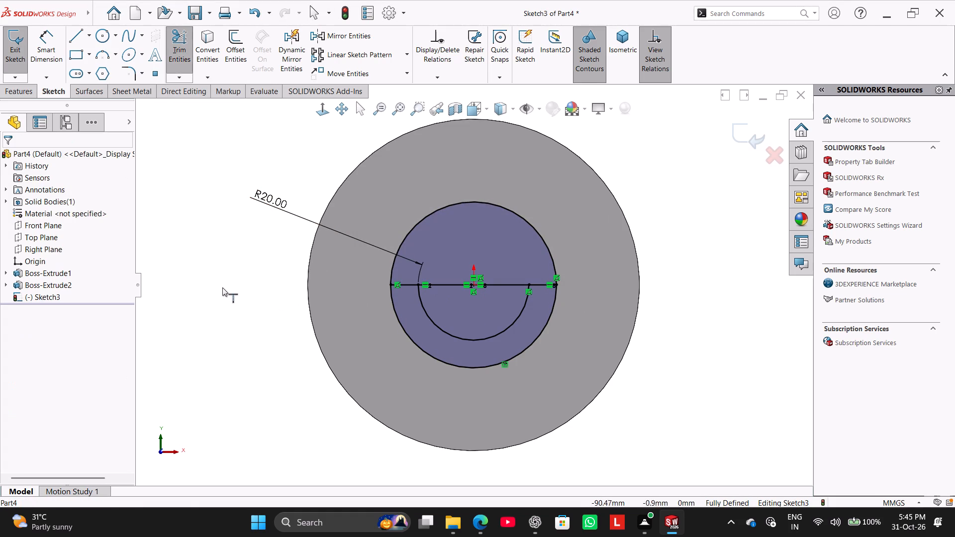
{"action": "right_click", "coordinate": [217, 283]}
{"action": "left_click", "coordinate": [257, 319]}
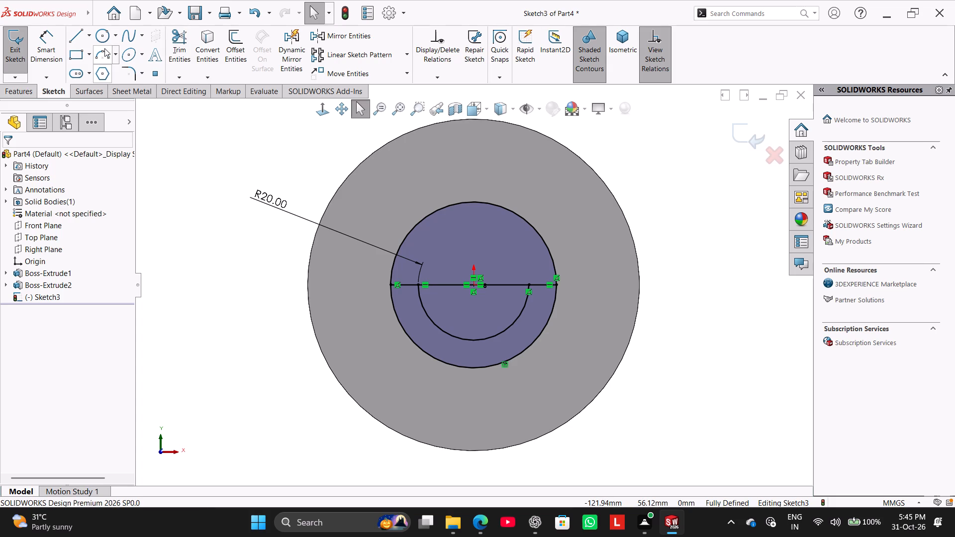
Trim the converted circle's upper half and the line segment inside the arc to form a closed lower half-ring profile.
{"action": "left_click", "coordinate": [177, 55]}
{"action": "left_click_drag", "start_coordinate": [410, 193], "coordinate": [455, 221]}
{"action": "right_click", "coordinate": [264, 150]}
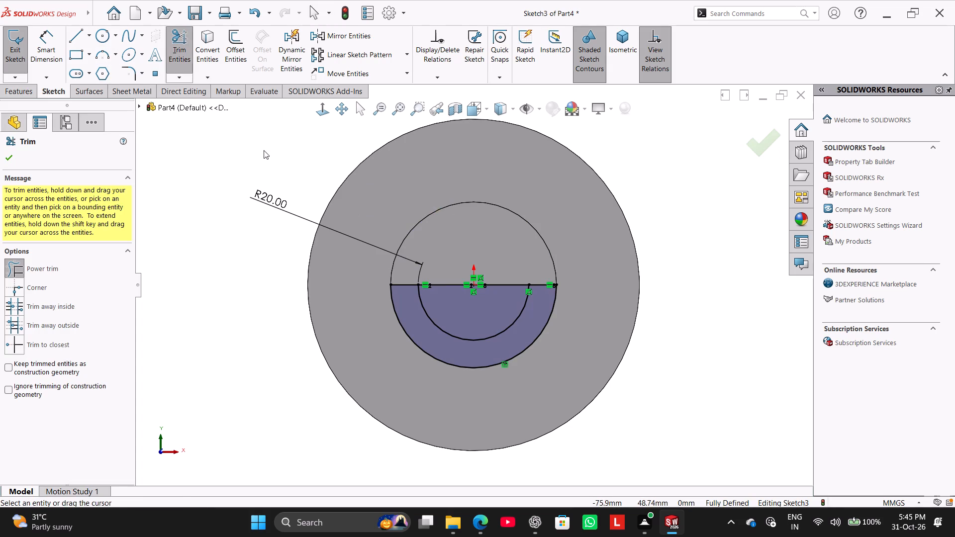
{"action": "left_click", "coordinate": [305, 182]}
{"action": "left_click", "coordinate": [181, 56]}
{"action": "left_click_drag", "start_coordinate": [449, 271], "coordinate": [452, 299]}
{"action": "right_click", "coordinate": [213, 221]}
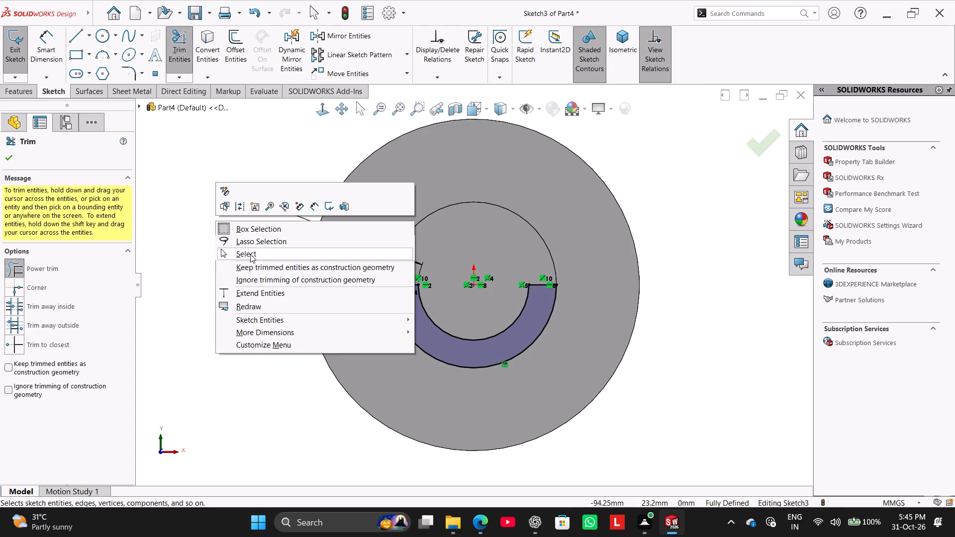
{"action": "left_click", "coordinate": [250, 254]}
Extrude the half-ring profile outward from the boss face as a blind boss 60 mm deep, merged with the body.
{"action": "left_click", "coordinate": [34, 86]}
{"action": "left_click", "coordinate": [26, 65]}
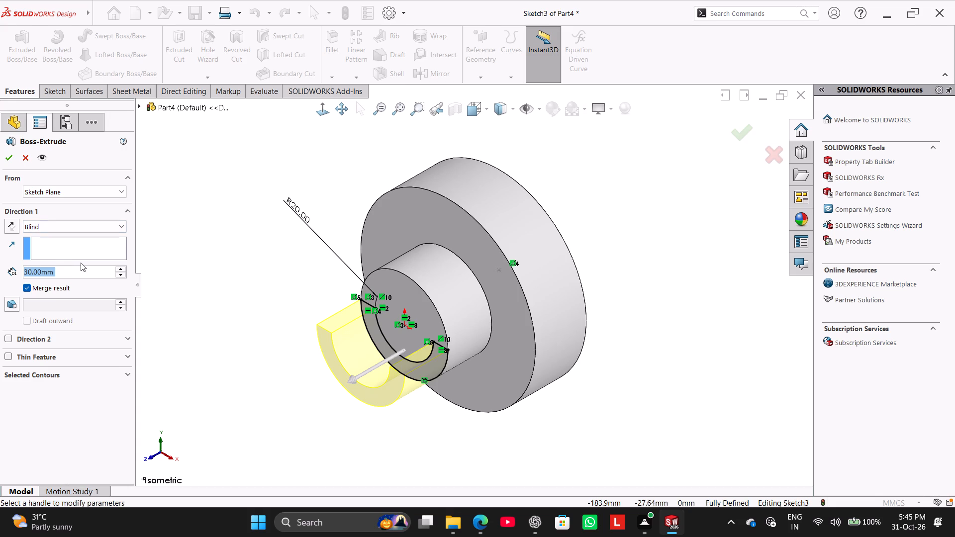
{"action": "type", "text": "60"}
{"action": "key", "text": "Return"}
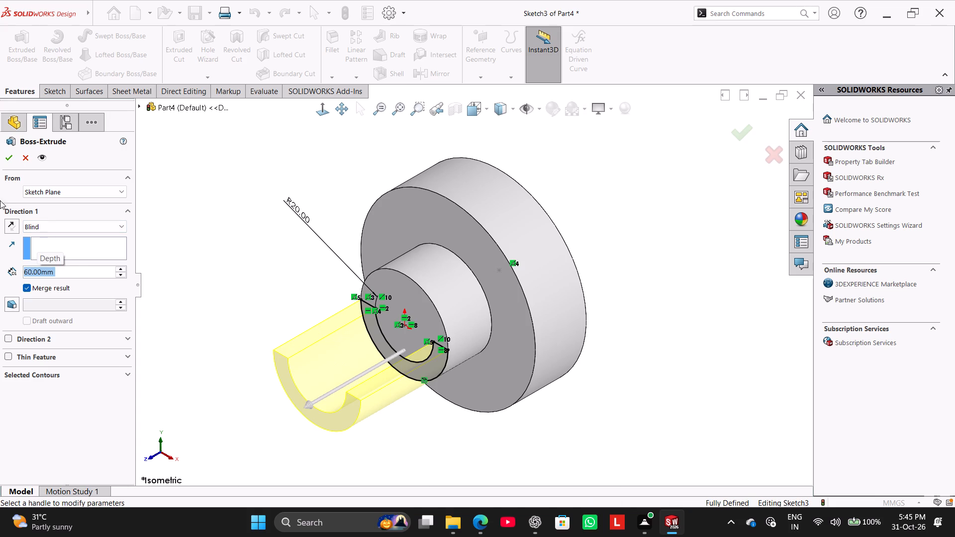
{"action": "left_click", "coordinate": [10, 162]}
{"action": "left_click", "coordinate": [234, 316]}
Start a sketch on the 60 mm boss's end face and draw an origin-centred circle of about 8.25 mm radius.
{"action": "right_click_drag", "start_coordinate": [231, 332], "coordinate": [373, 253]}
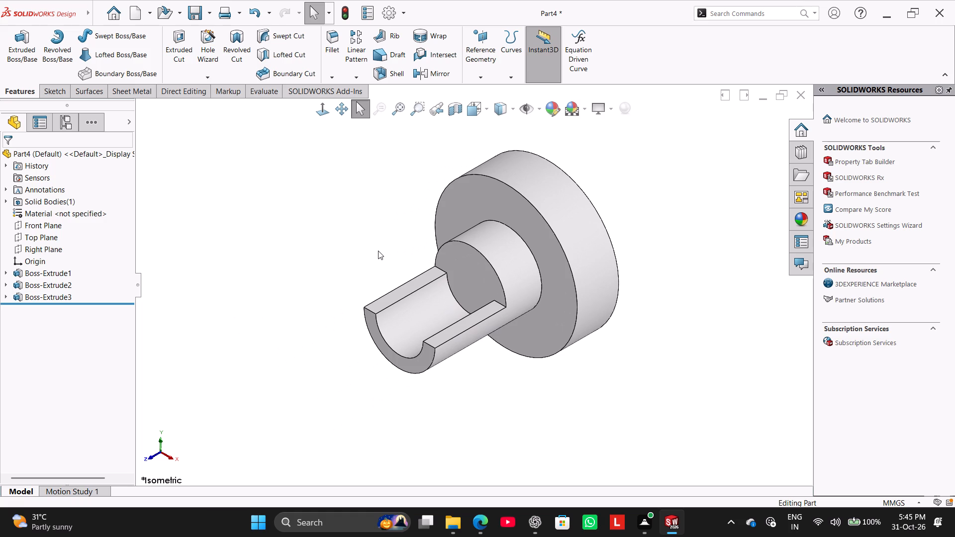
{"action": "left_click", "coordinate": [471, 278]}
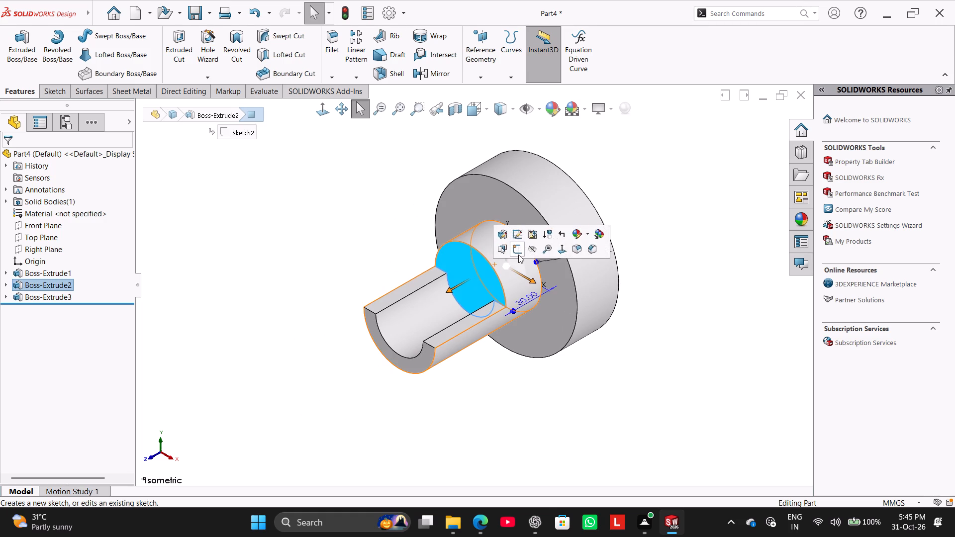
{"action": "left_click", "coordinate": [518, 255]}
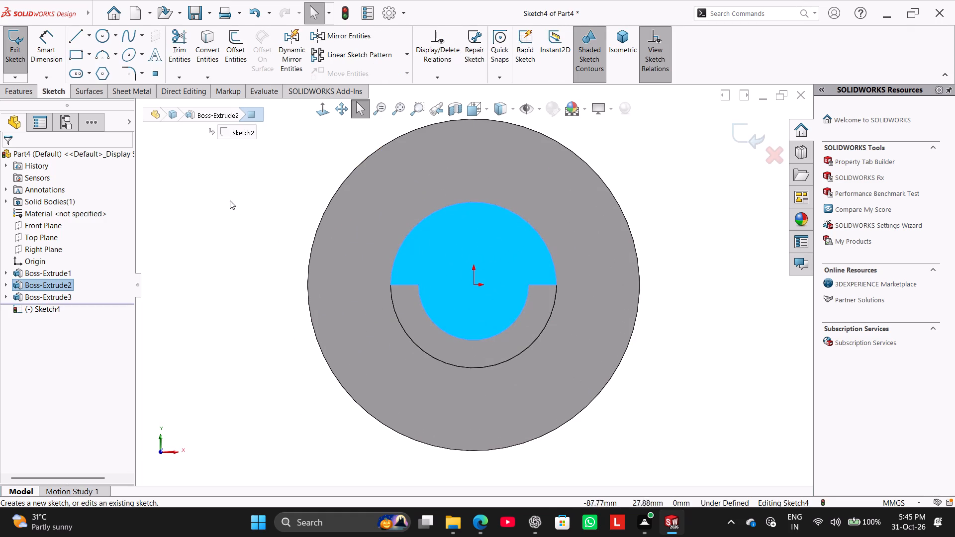
{"action": "left_click", "coordinate": [98, 34]}
{"action": "left_click", "coordinate": [472, 286]}
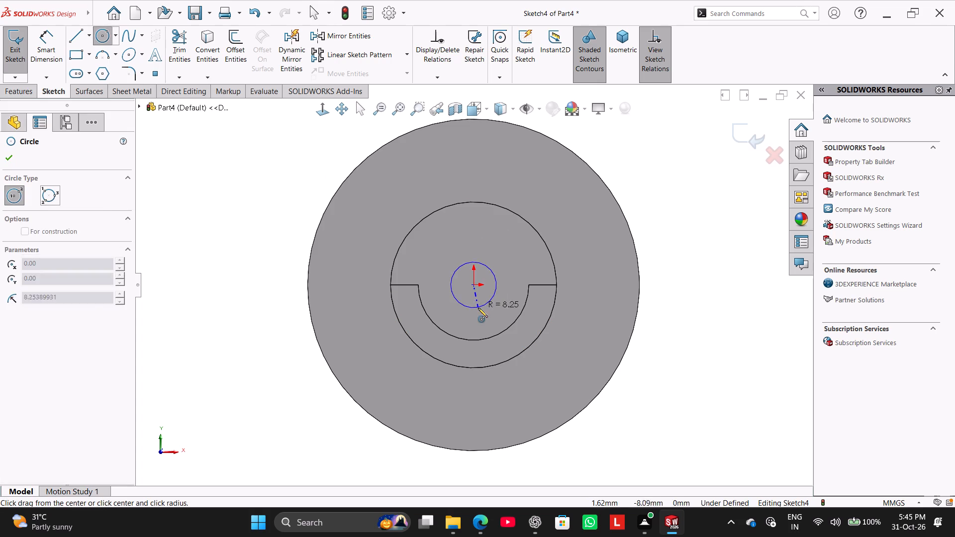
{"action": "left_click", "coordinate": [478, 308]}
Dimension the central circle on the boss's end face with a diameter of 25 mm.
{"action": "left_click", "coordinate": [45, 65]}
{"action": "left_click", "coordinate": [456, 266]}
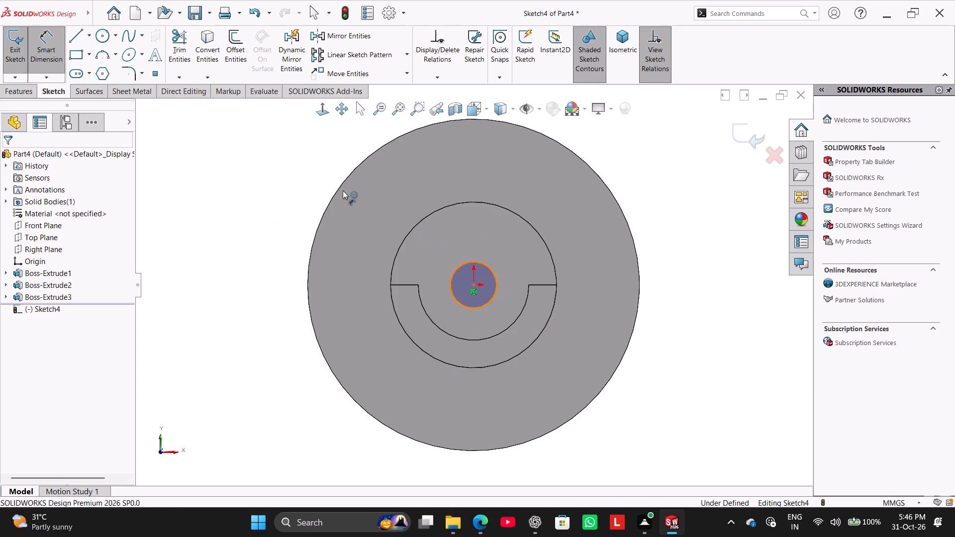
{"action": "left_click", "coordinate": [269, 156]}
{"action": "type", "text": "25"}
{"action": "key", "text": "Return"}
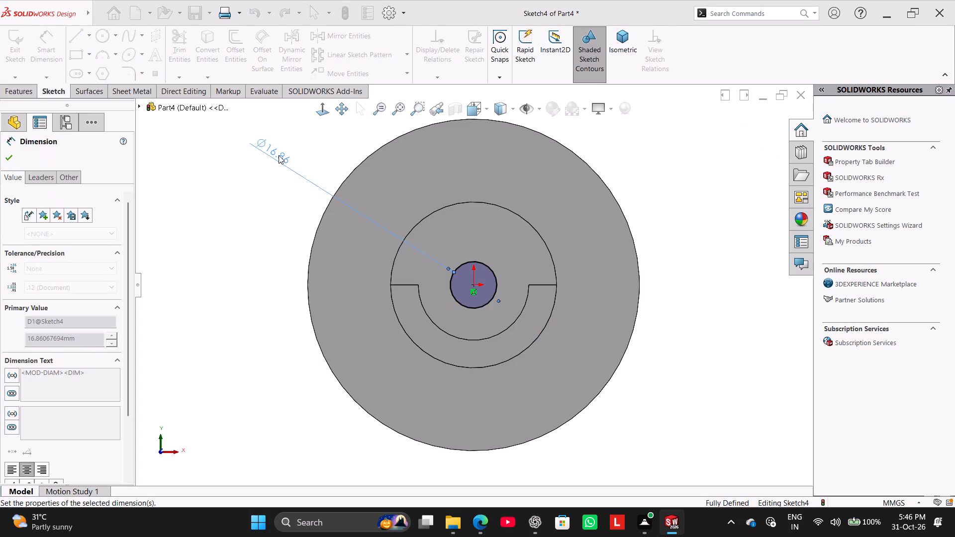
Cut-extrude the 25 mm circle into the body from the boss's end face with the Up To Next end condition.
{"action": "left_click", "coordinate": [25, 95]}
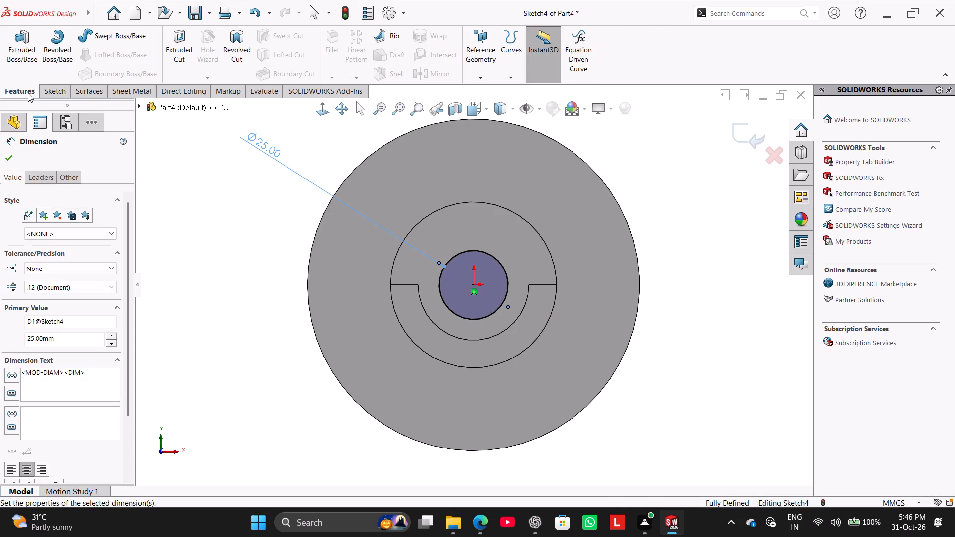
{"action": "middle_click_drag", "start_coordinate": [276, 280], "coordinate": [127, 388]}
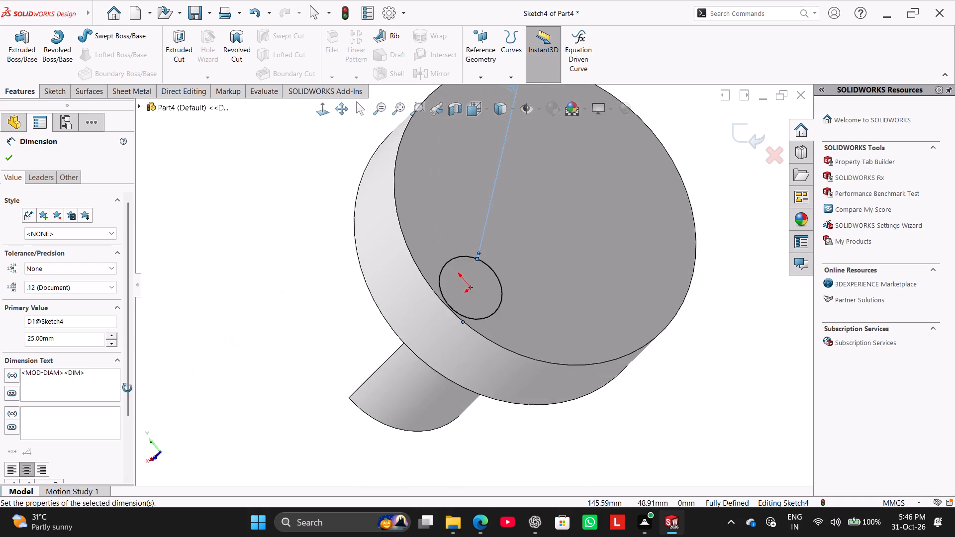
{"action": "middle_click_drag", "start_coordinate": [127, 388], "coordinate": [212, 379]}
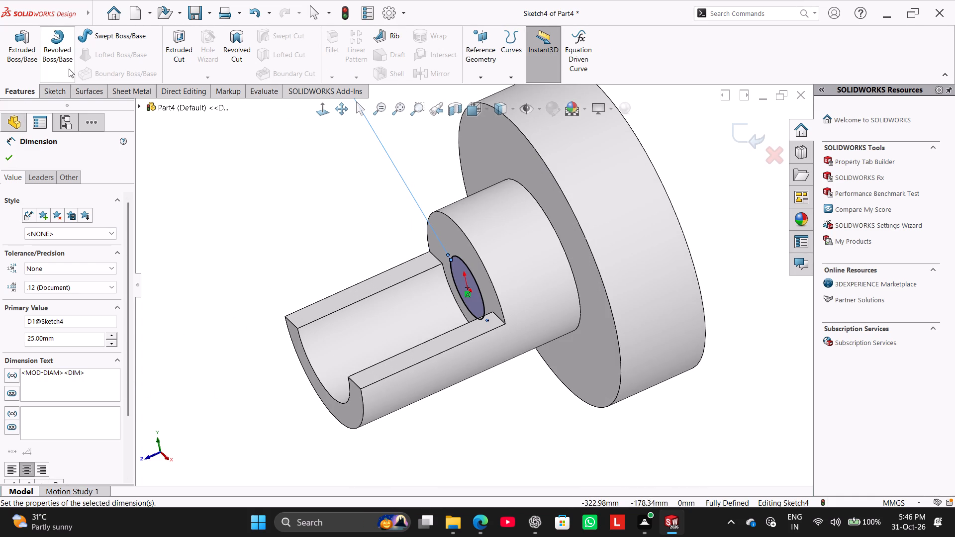
{"action": "left_click", "coordinate": [190, 39]}
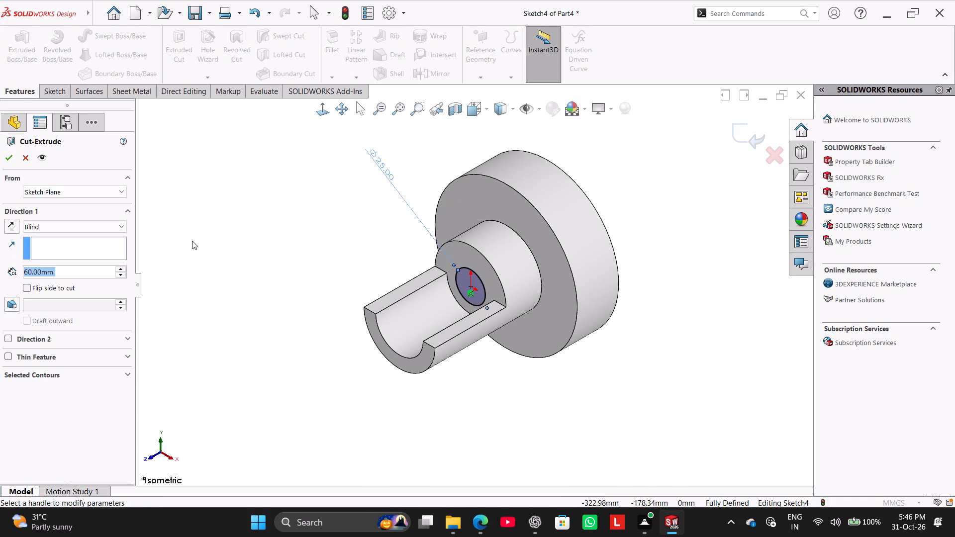
{"action": "left_click", "coordinate": [36, 229]}
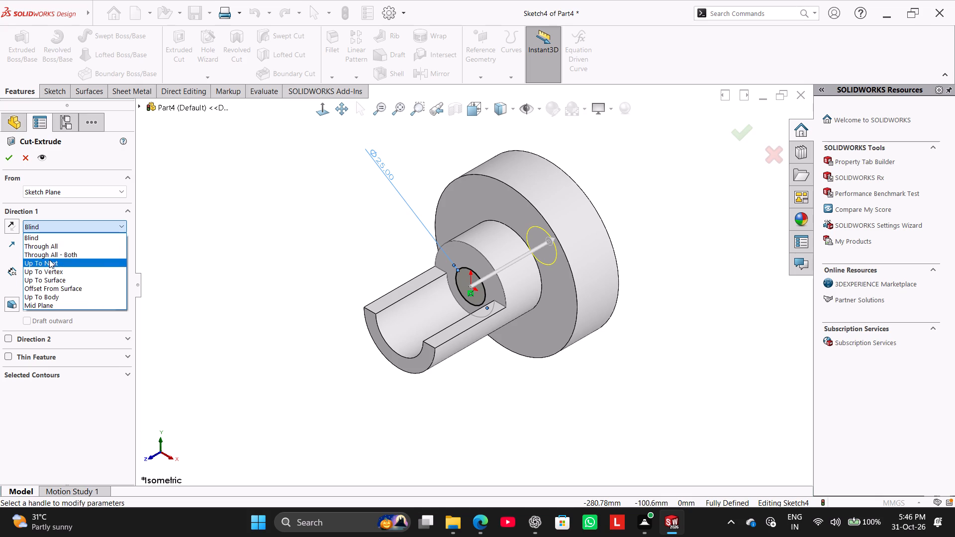
{"action": "left_click", "coordinate": [49, 260]}
{"action": "left_click", "coordinate": [9, 163]}
{"action": "left_click", "coordinate": [215, 229]}
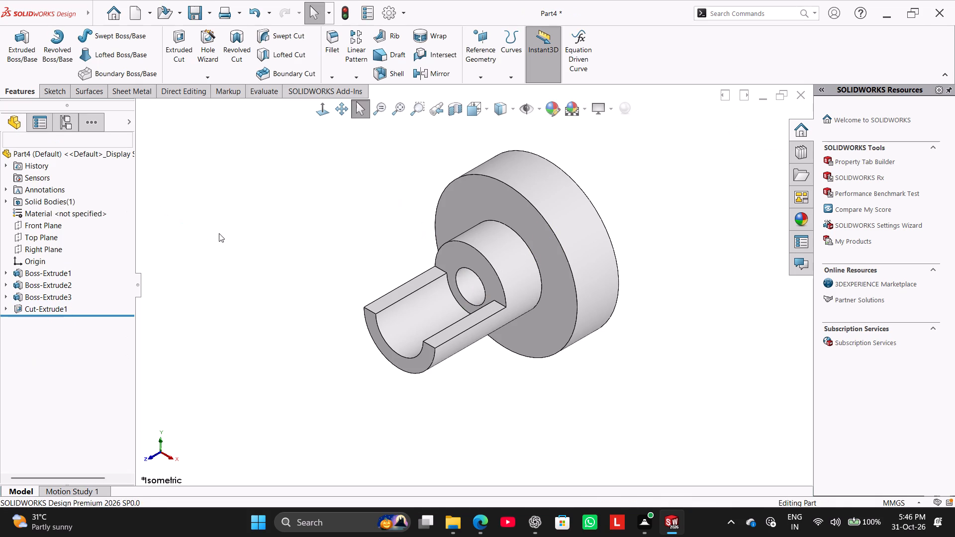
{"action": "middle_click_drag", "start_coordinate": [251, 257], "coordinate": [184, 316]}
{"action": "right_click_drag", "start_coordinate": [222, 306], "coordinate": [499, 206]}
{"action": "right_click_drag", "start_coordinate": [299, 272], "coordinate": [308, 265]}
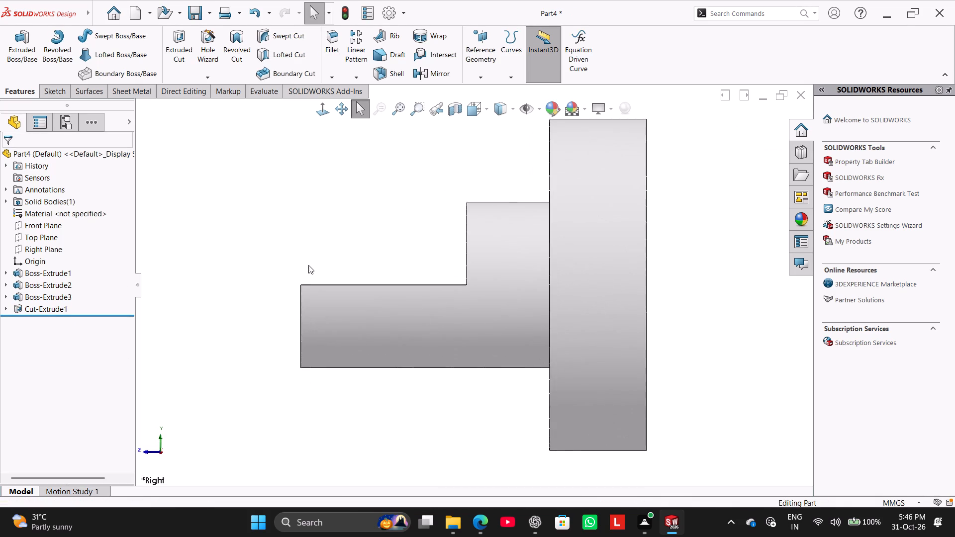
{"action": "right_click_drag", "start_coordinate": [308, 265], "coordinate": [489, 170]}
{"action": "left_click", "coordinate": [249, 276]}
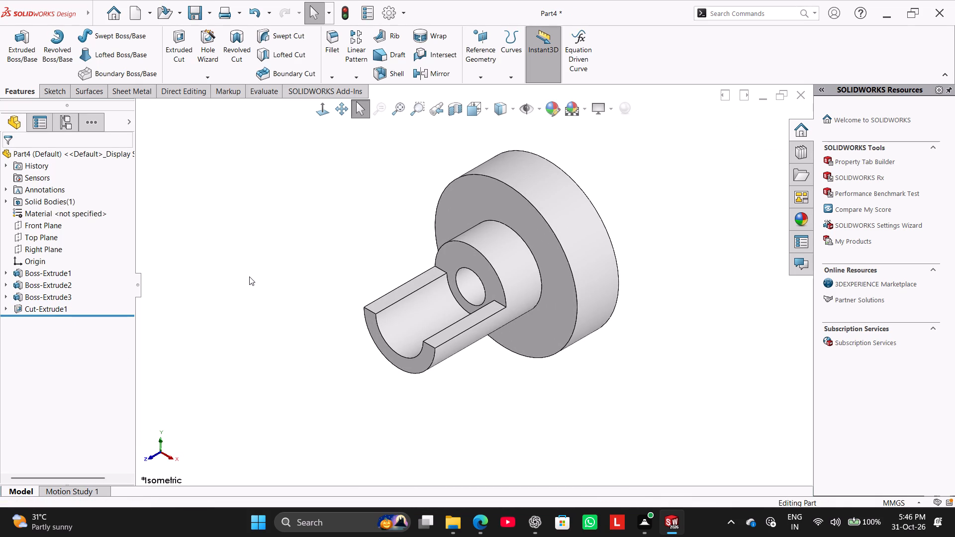
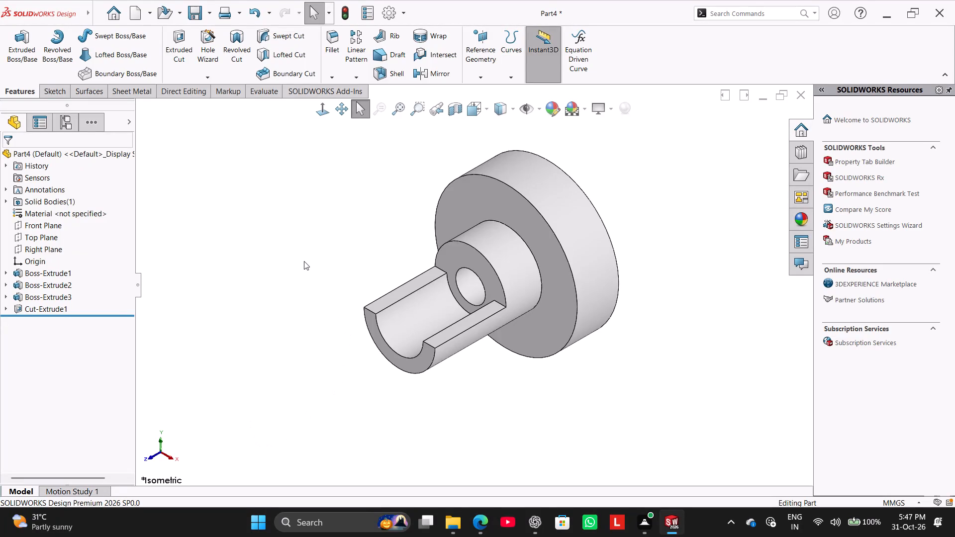
Start a sketch on the 120 mm disc's back face and draw an origin-centred circle of about 43.9 mm radius.
{"action": "middle_click_drag", "start_coordinate": [302, 261], "coordinate": [203, 306]}
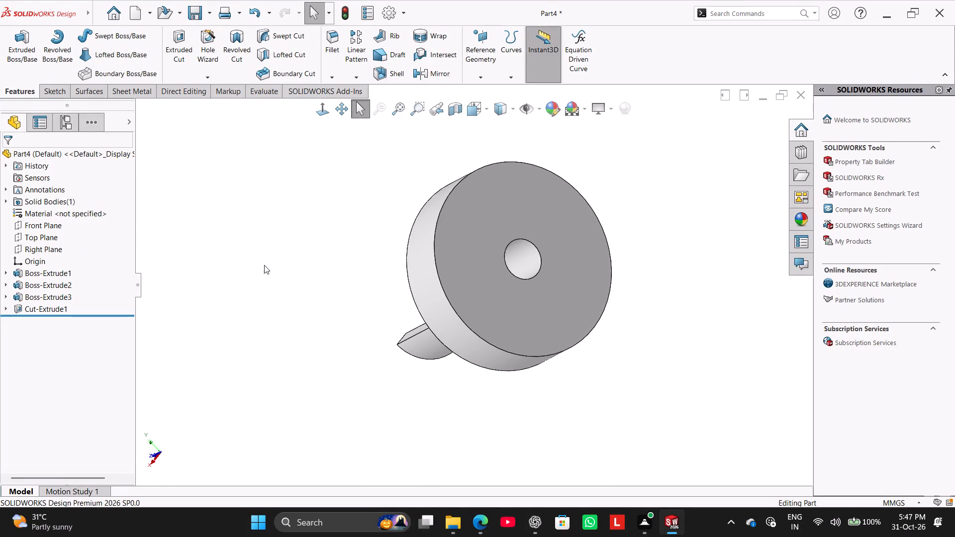
{"action": "left_click", "coordinate": [519, 215]}
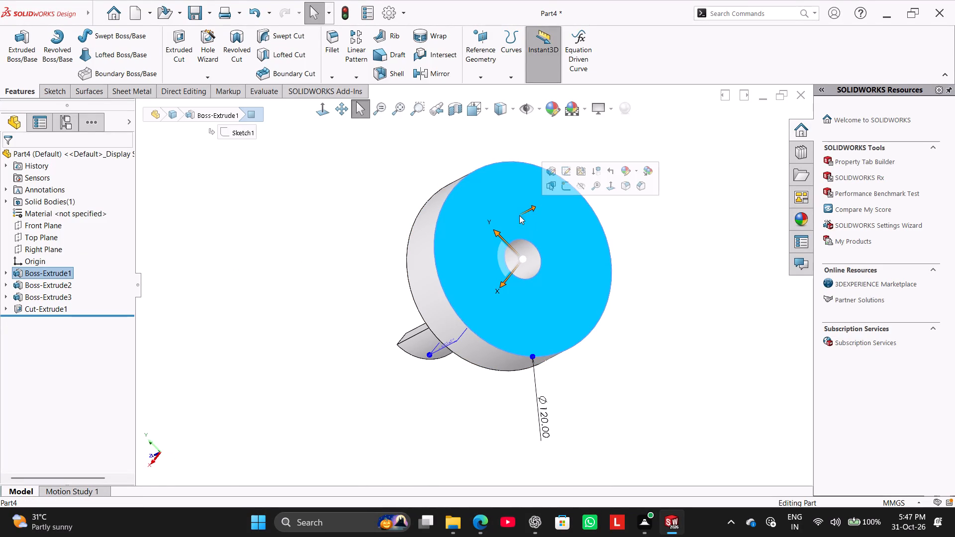
{"action": "left_click", "coordinate": [559, 188]}
{"action": "left_click", "coordinate": [199, 198]}
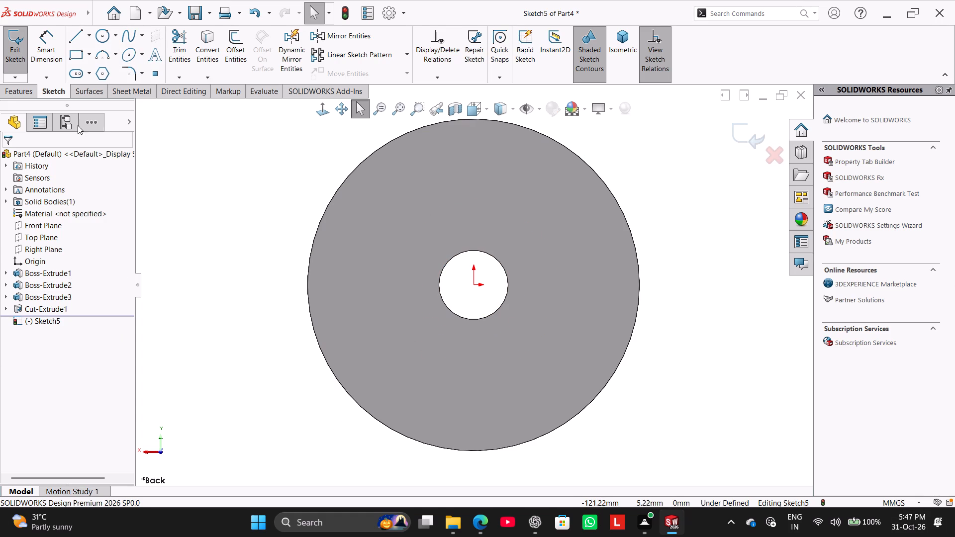
{"action": "left_click", "coordinate": [105, 39]}
{"action": "left_click", "coordinate": [473, 284]}
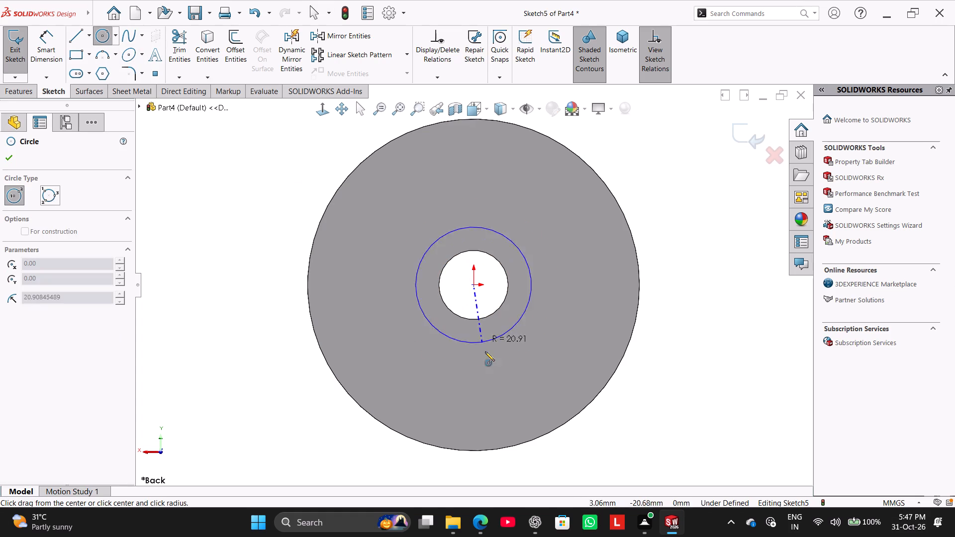
{"action": "left_click_drag", "start_coordinate": [505, 402], "coordinate": [498, 398]}
Dimension the circle on the disc's back face with a diameter of 110 mm.
{"action": "left_click", "coordinate": [37, 57]}
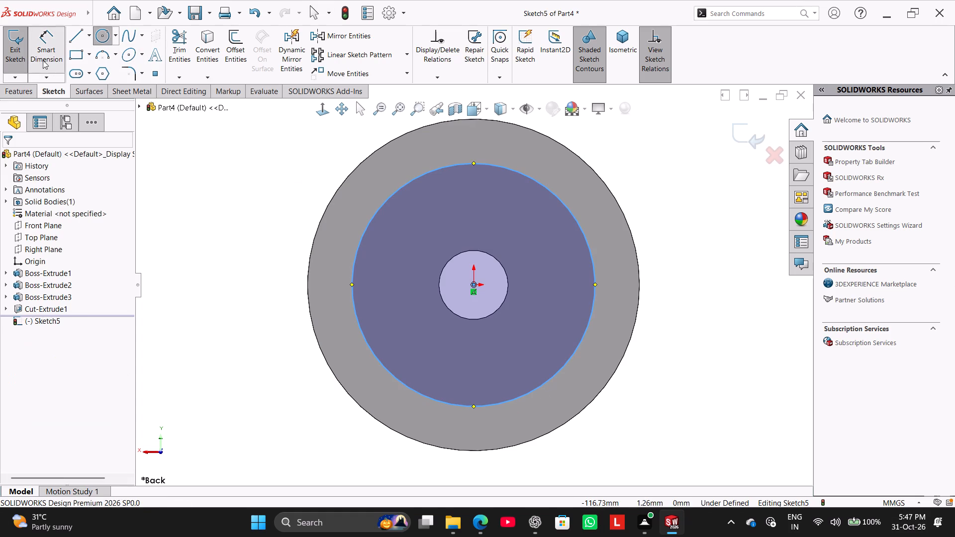
{"action": "left_click", "coordinate": [363, 232]}
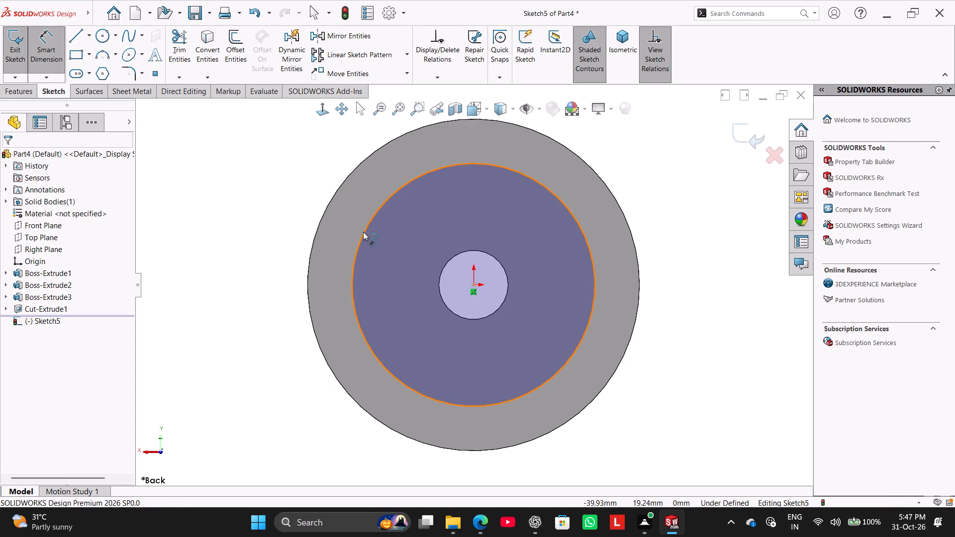
{"action": "left_click", "coordinate": [277, 147]}
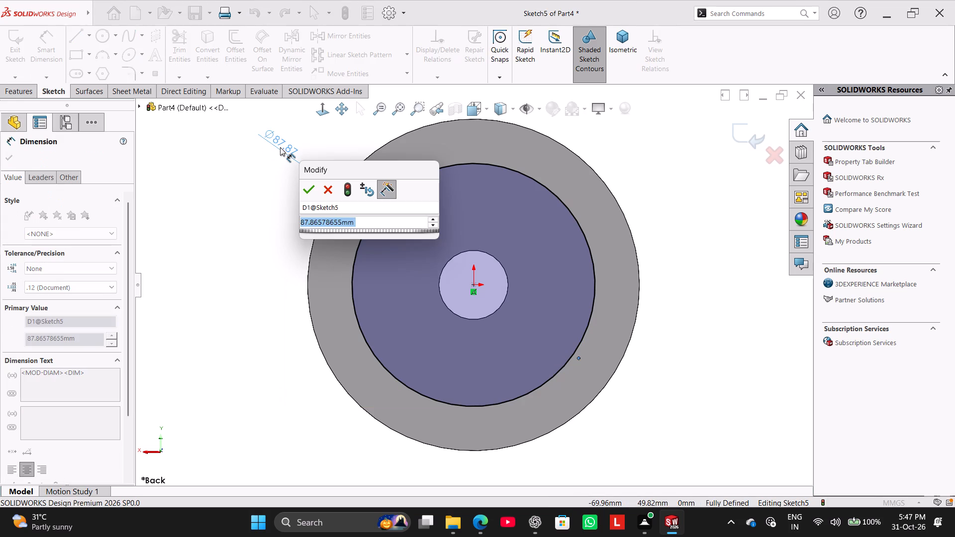
{"action": "type", "text": "110"}
{"action": "key", "text": "Return"}
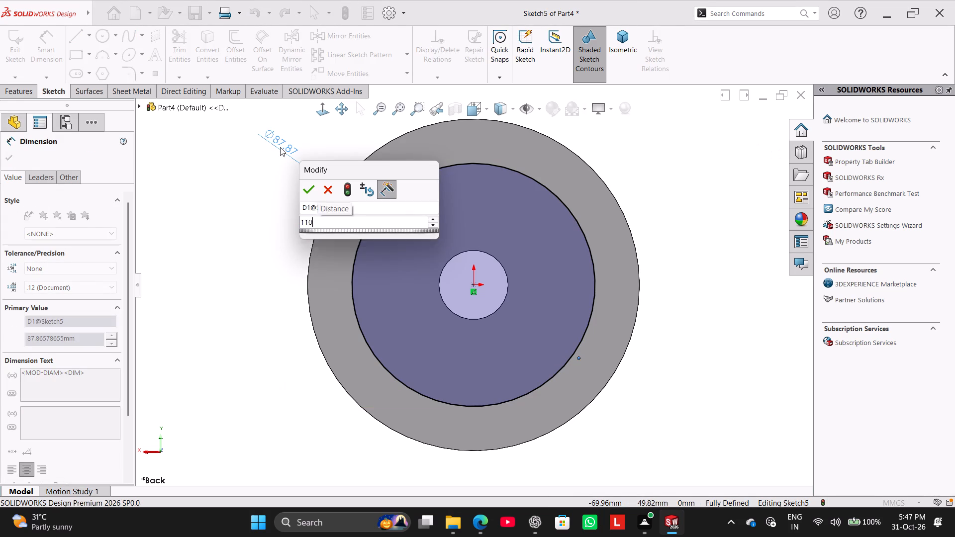
{"action": "right_click", "coordinate": [230, 215]}
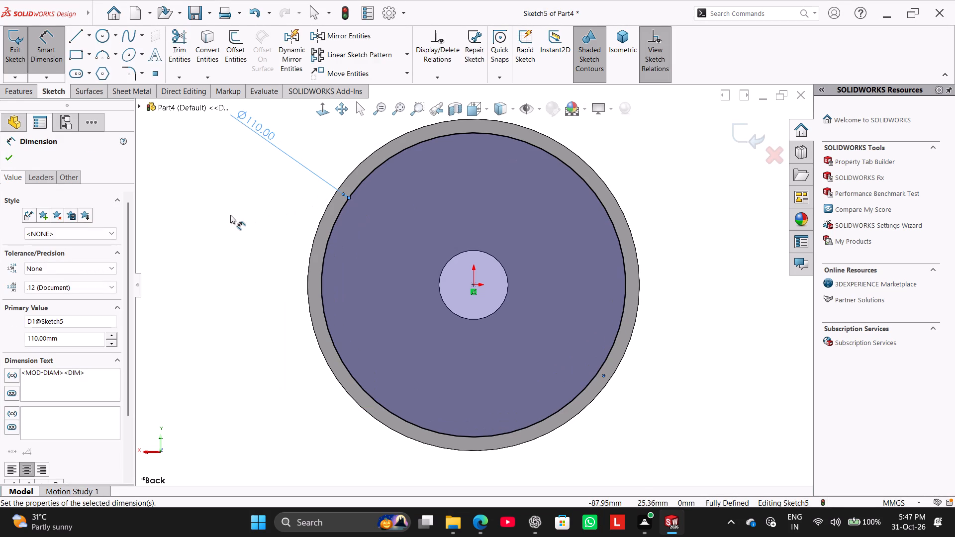
{"action": "left_click", "coordinate": [258, 246]}
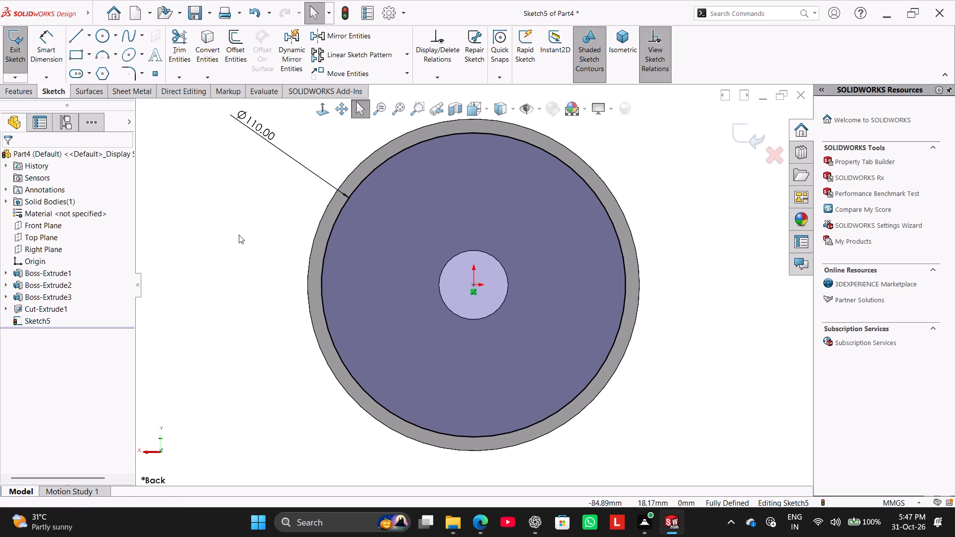
Cut-extrude the 110 mm circle into the disc's back face as a blind cut 15 mm deep.
{"action": "left_click", "coordinate": [26, 90]}
{"action": "left_click", "coordinate": [177, 59]}
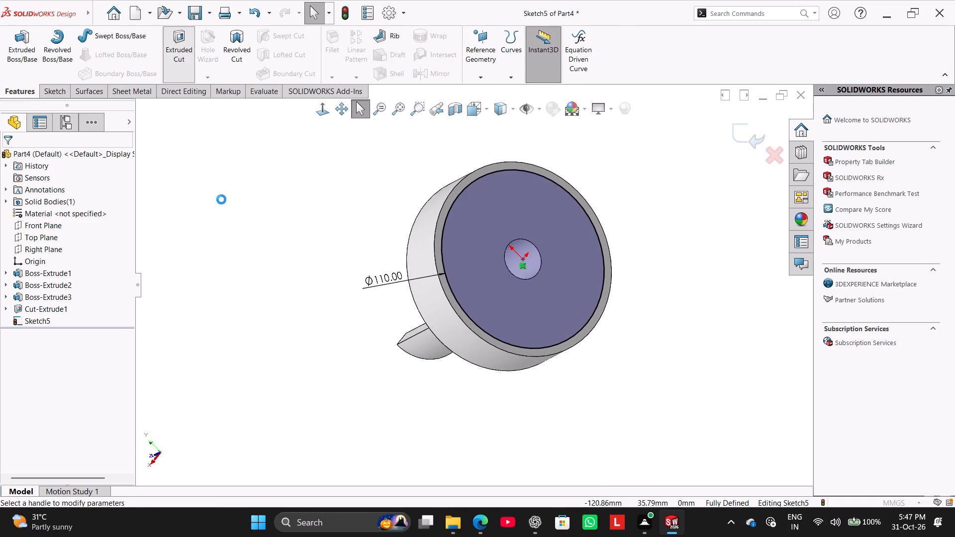
{"action": "left_click", "coordinate": [81, 229]}
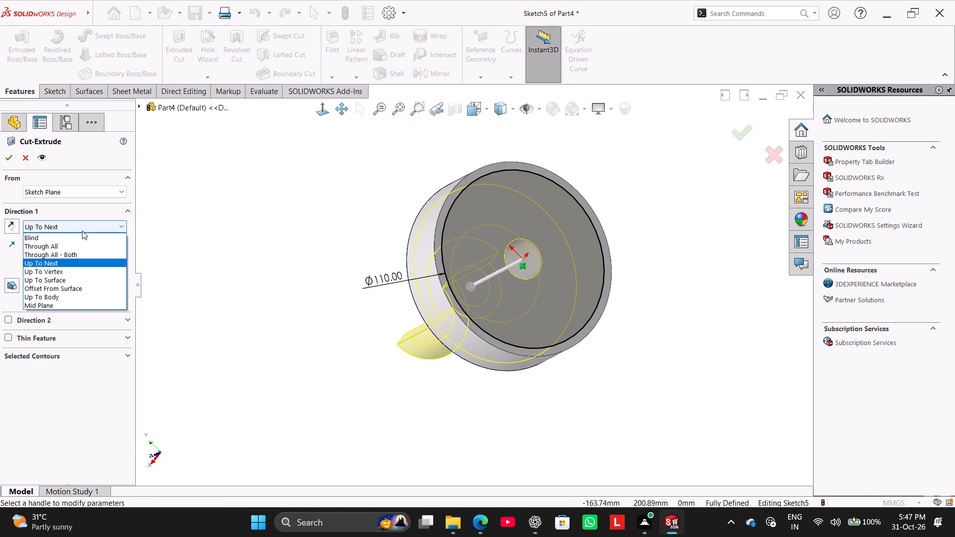
{"action": "left_click", "coordinate": [85, 236]}
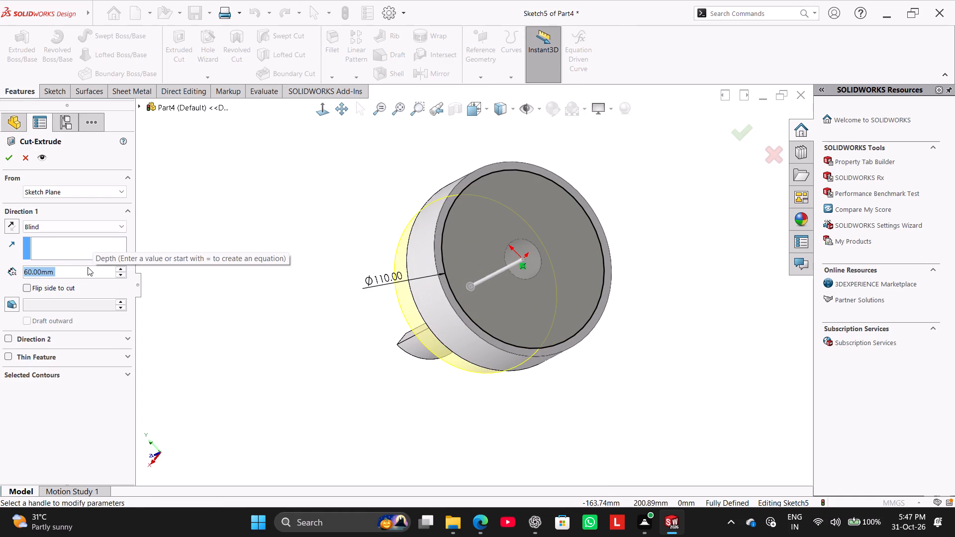
{"action": "type", "text": "15"}
{"action": "key", "text": "Return"}
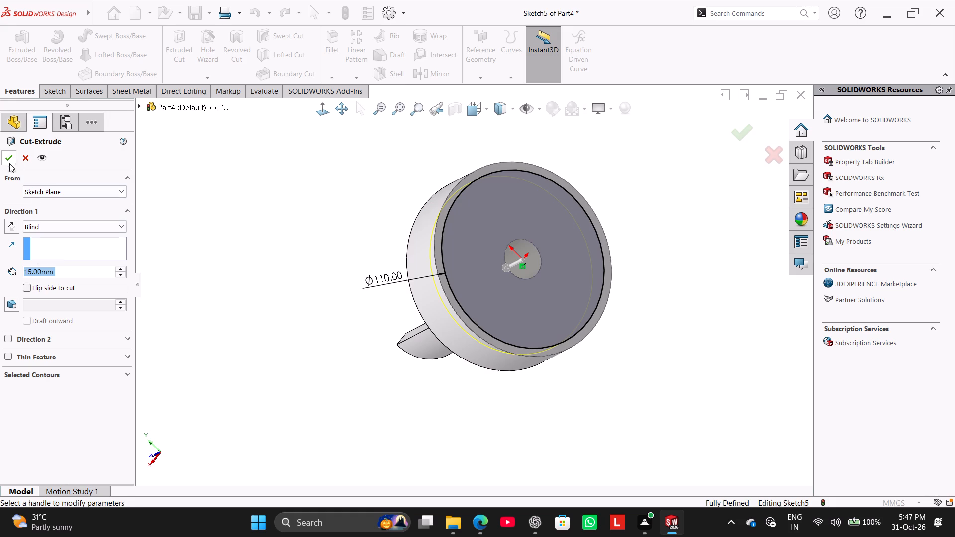
{"action": "left_click", "coordinate": [9, 162]}
{"action": "left_click", "coordinate": [251, 209]}
Inspect the part's interior with a temporary section view through the Right Plane.
{"action": "right_click_drag", "start_coordinate": [247, 276], "coordinate": [380, 223]}
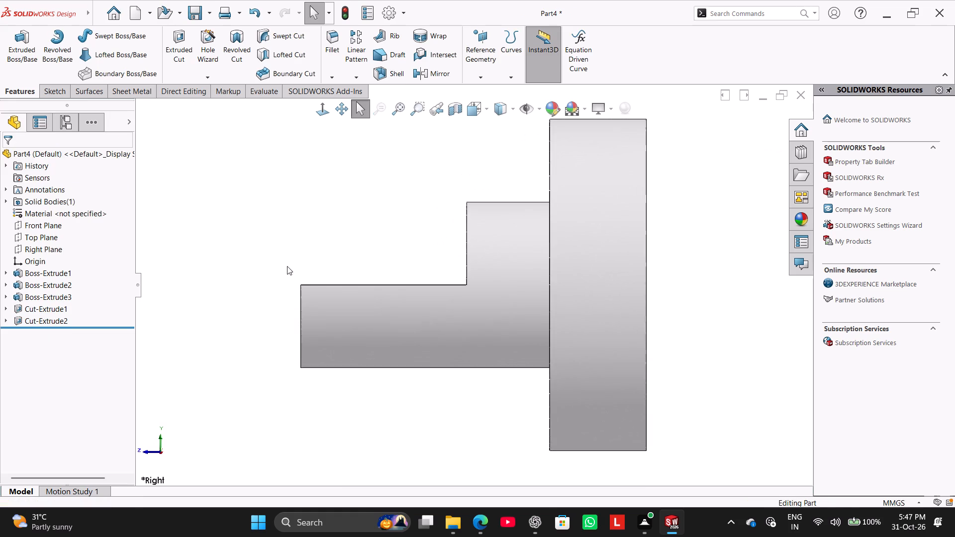
{"action": "right_click_drag", "start_coordinate": [249, 278], "coordinate": [402, 162]}
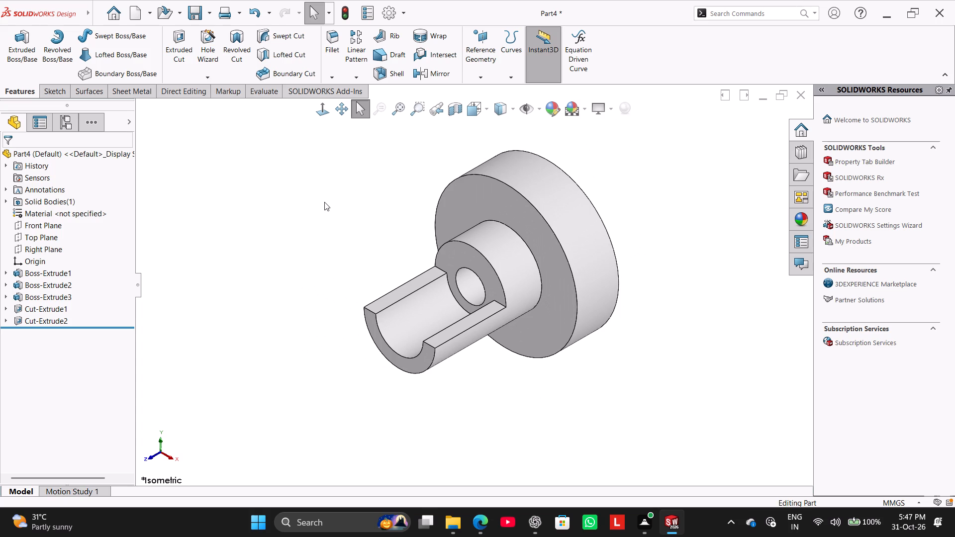
{"action": "left_click", "coordinate": [449, 110]}
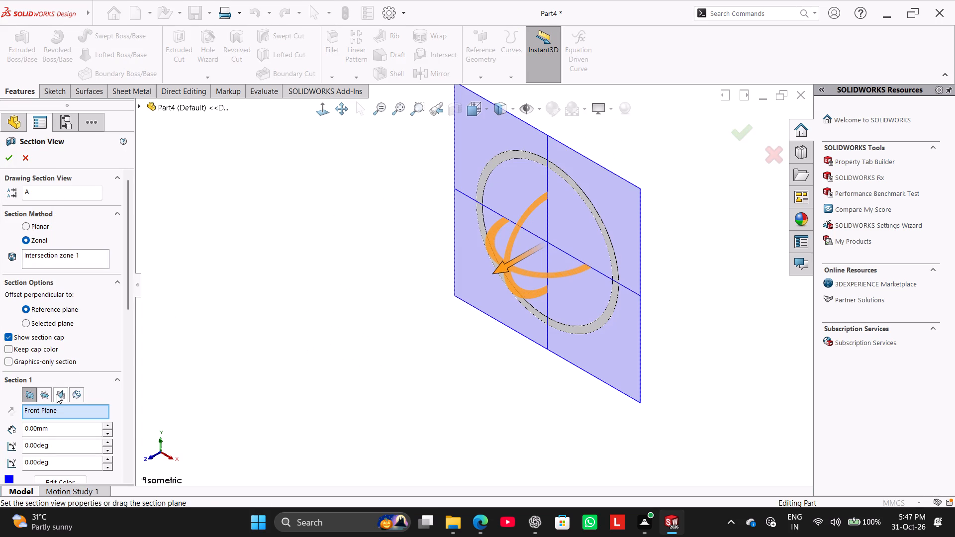
{"action": "left_click", "coordinate": [57, 395]}
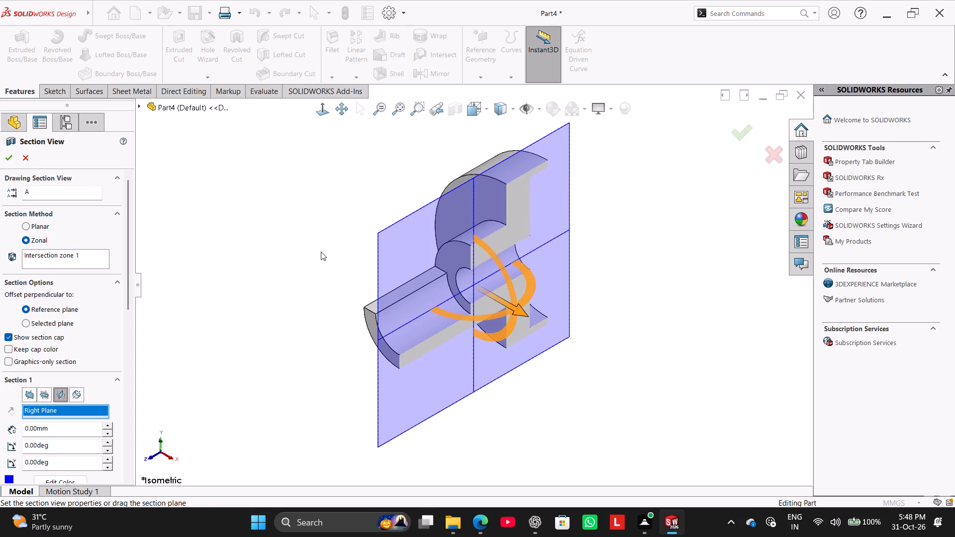
{"action": "left_click", "coordinate": [28, 155]}
{"action": "left_click", "coordinate": [249, 222]}
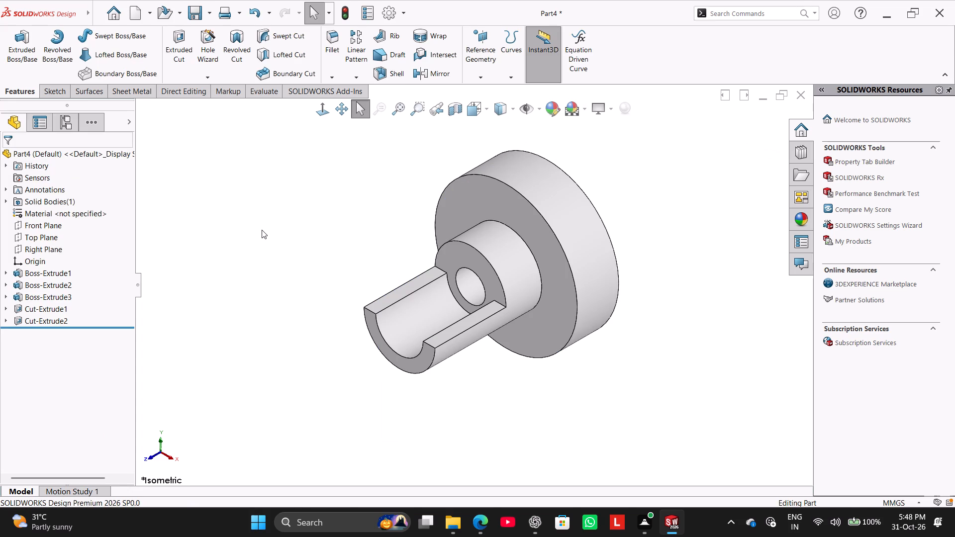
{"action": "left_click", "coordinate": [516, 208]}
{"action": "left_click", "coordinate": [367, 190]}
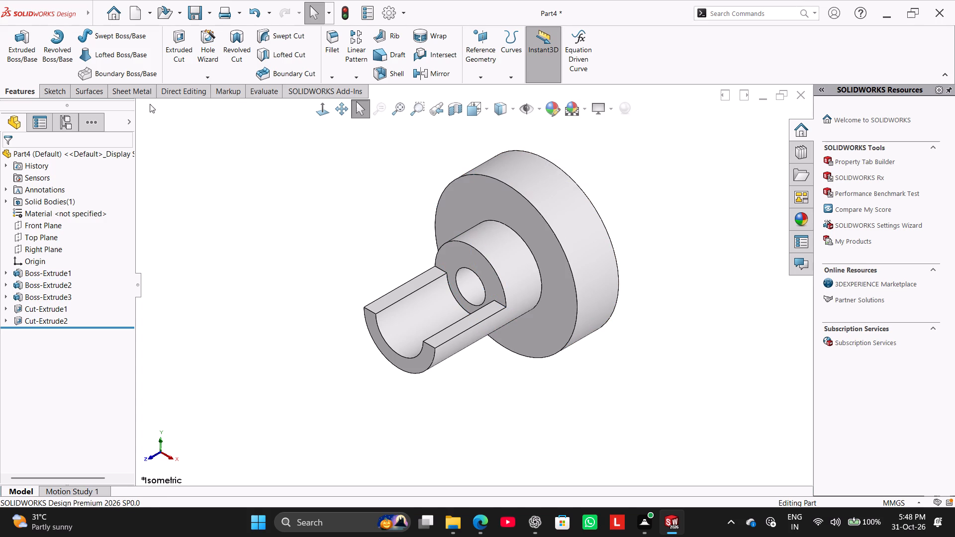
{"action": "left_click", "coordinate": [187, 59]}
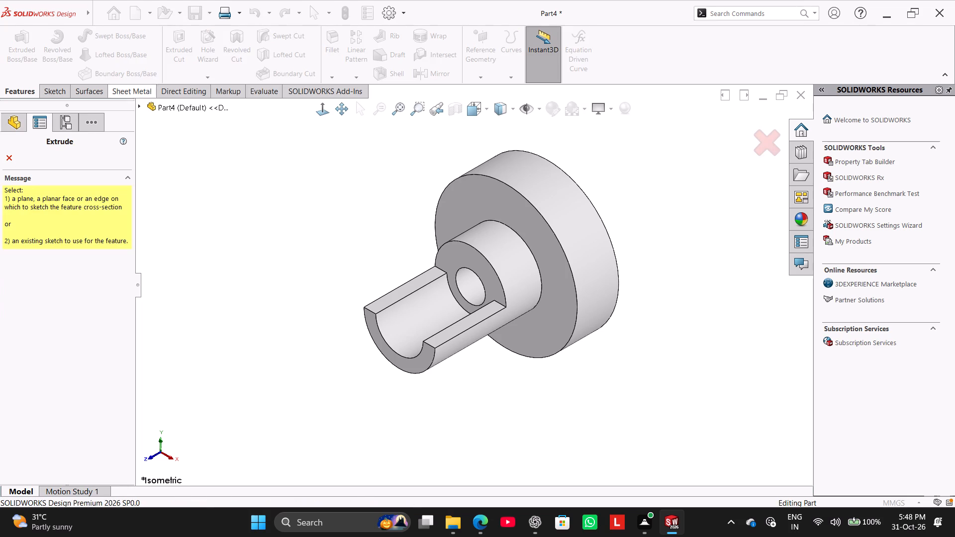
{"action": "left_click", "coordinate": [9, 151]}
Set up a Hole Wizard DIN dowel hole of size Ø10.0 and choose the disc's boss-side face for its position.
{"action": "left_click", "coordinate": [197, 51]}
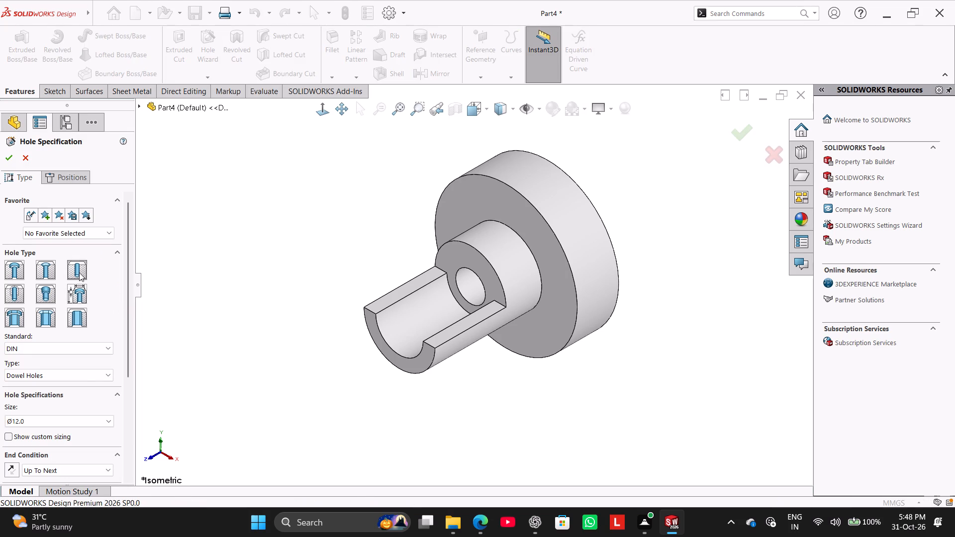
{"action": "left_click", "coordinate": [79, 271]}
{"action": "left_click", "coordinate": [88, 419]}
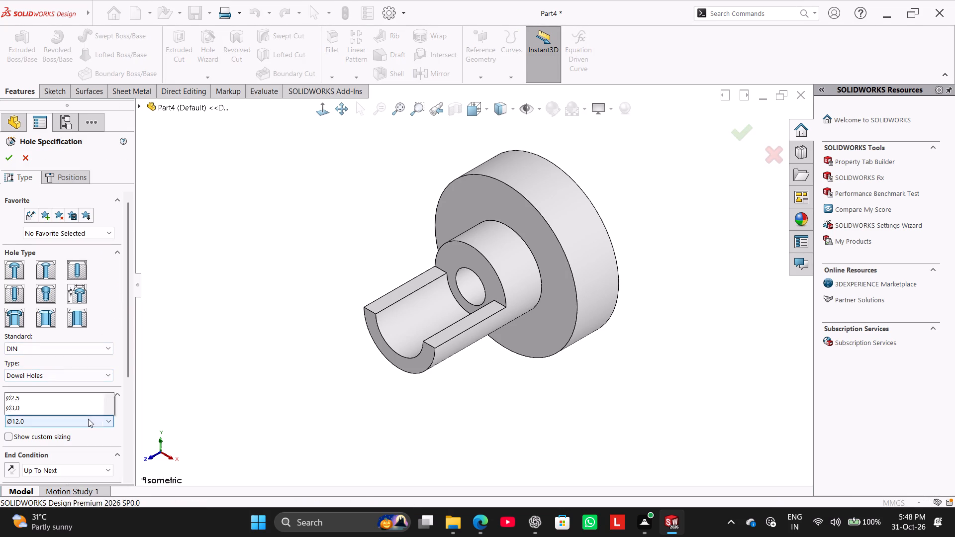
{"action": "left_click", "coordinate": [77, 359]}
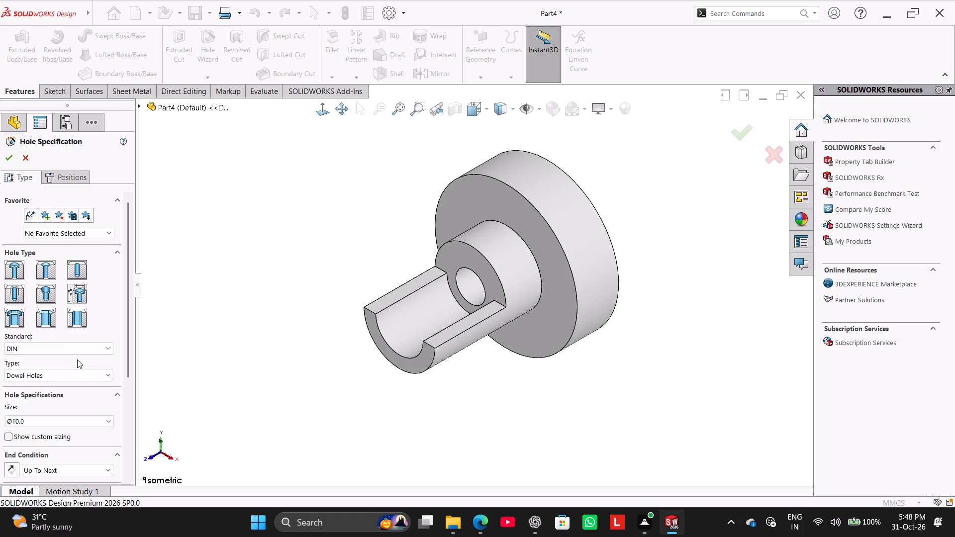
{"action": "left_click", "coordinate": [89, 180]}
{"action": "left_click", "coordinate": [488, 196]}
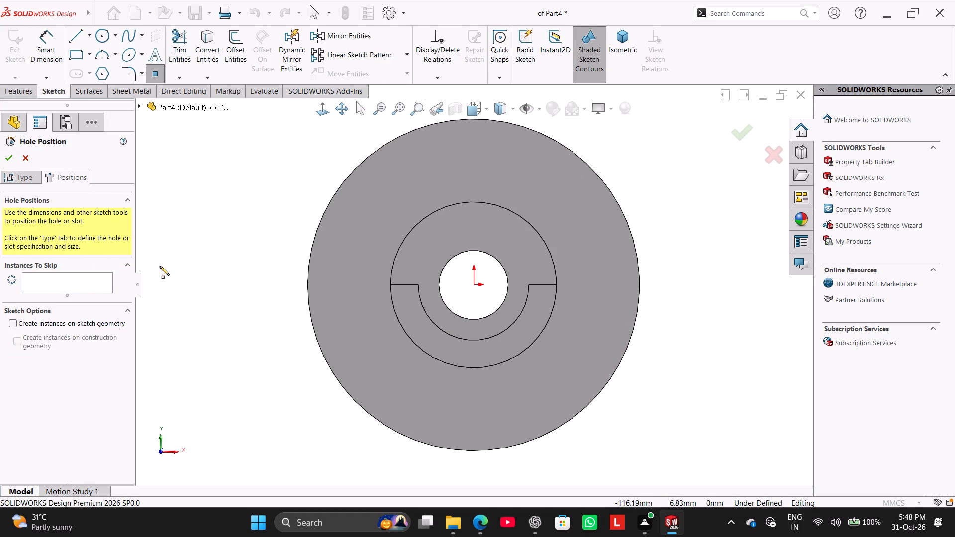
Draw an origin-centred circle of about 45.8 mm radius in the hole position sketch.
{"action": "left_click", "coordinate": [104, 34]}
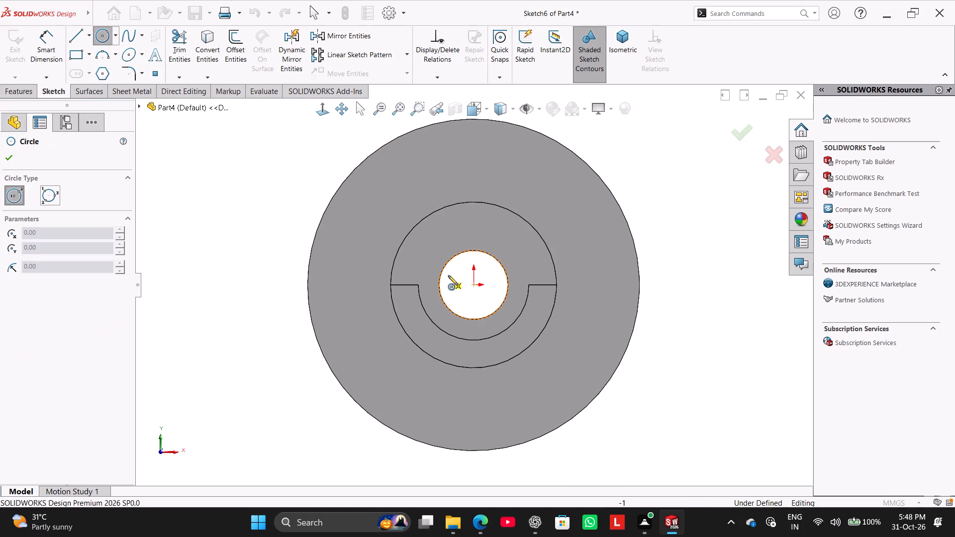
{"action": "left_click", "coordinate": [473, 286]}
{"action": "left_click", "coordinate": [491, 410]}
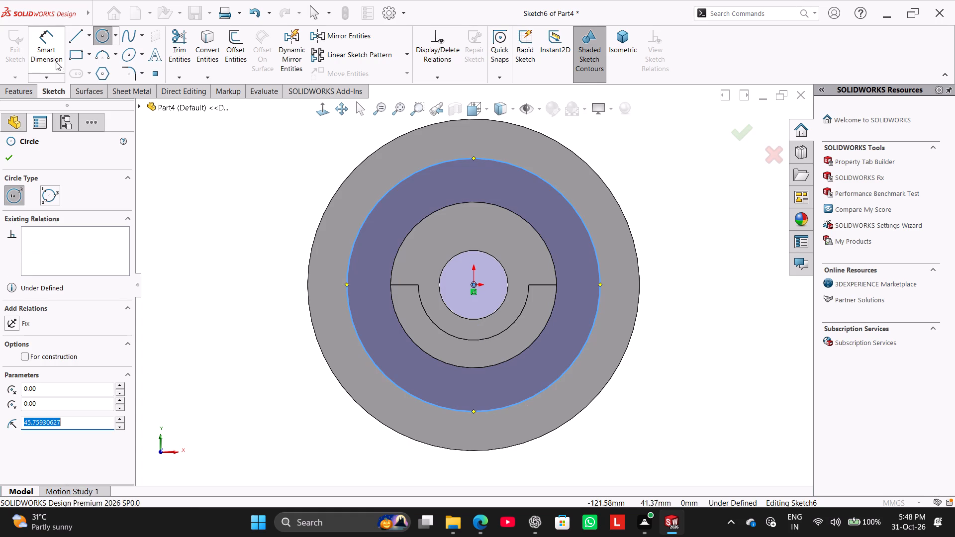
Dimension the circle in the hole position sketch with a diameter of 84 mm.
{"action": "left_click", "coordinate": [49, 55]}
{"action": "left_click", "coordinate": [352, 259]}
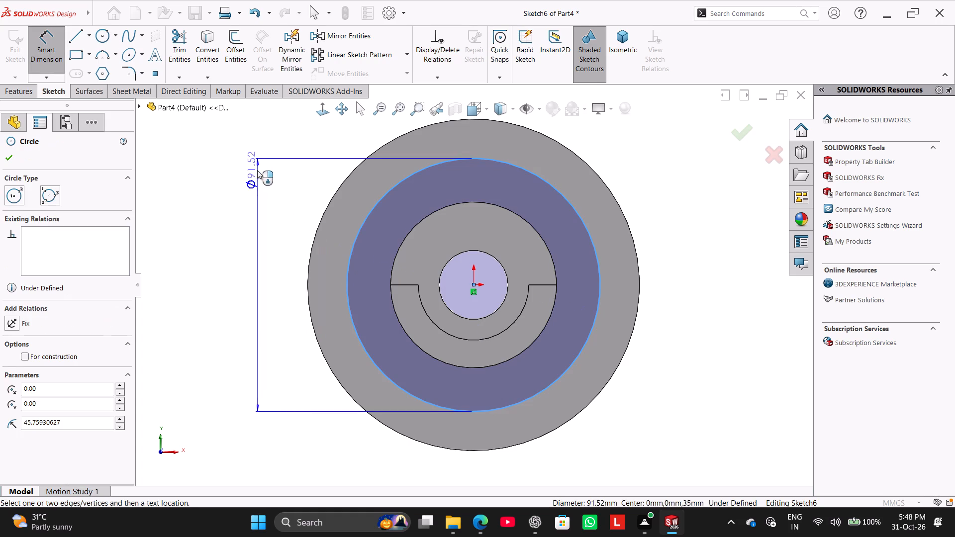
{"action": "left_click", "coordinate": [256, 135]}
{"action": "key", "text": "8"}
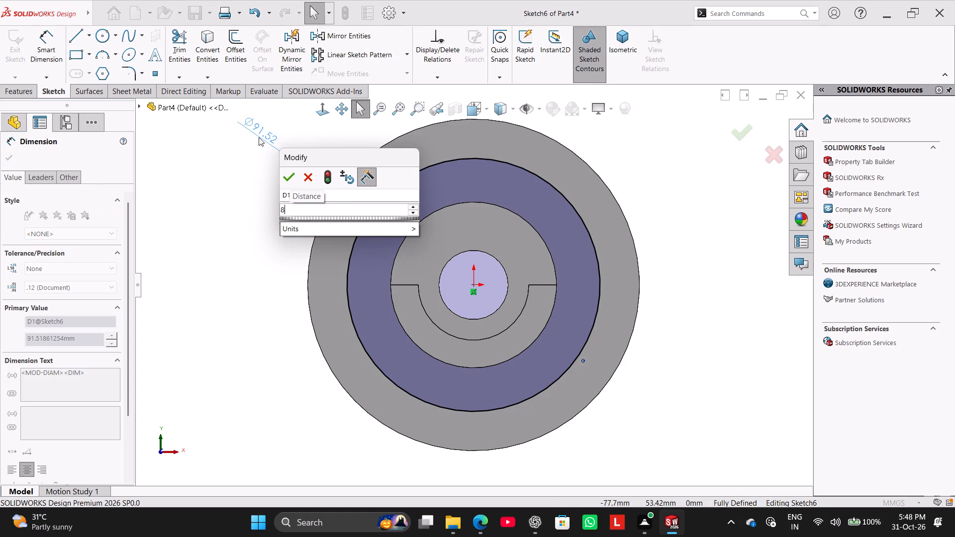
{"action": "key", "text": "4"}
{"action": "key", "text": "Return"}
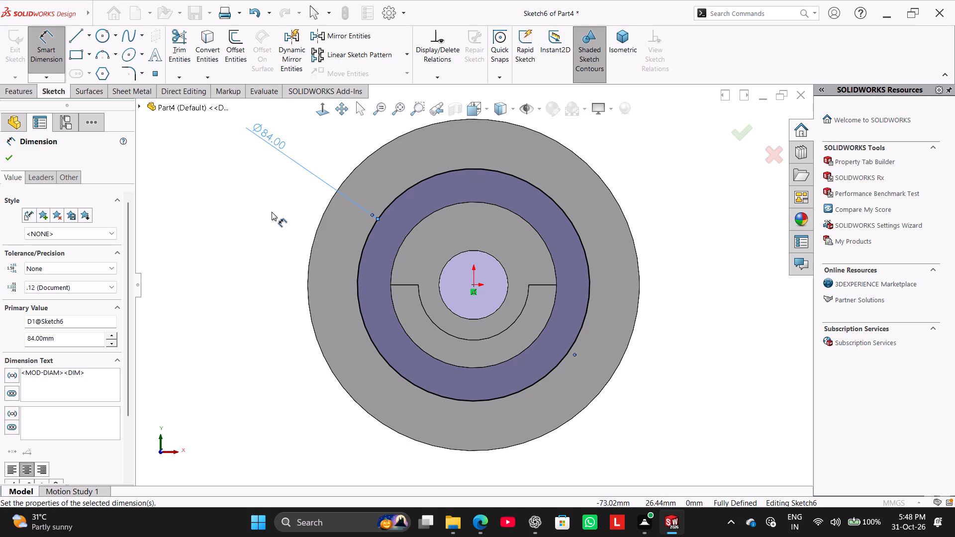
Convert the 84 mm circle into construction geometry.
{"action": "right_click", "coordinate": [434, 178]}
{"action": "left_click", "coordinate": [463, 169]}
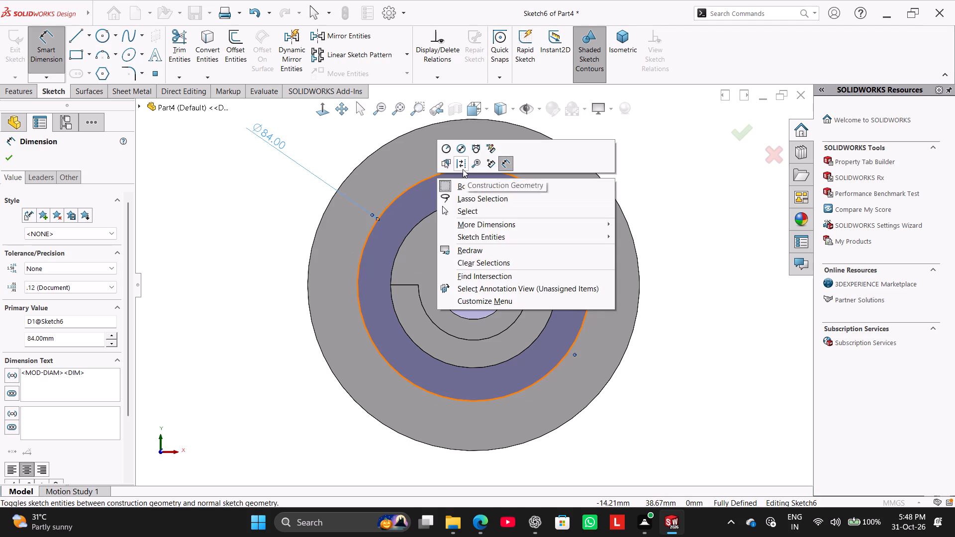
{"action": "right_click", "coordinate": [246, 229]}
{"action": "left_click", "coordinate": [277, 272]}
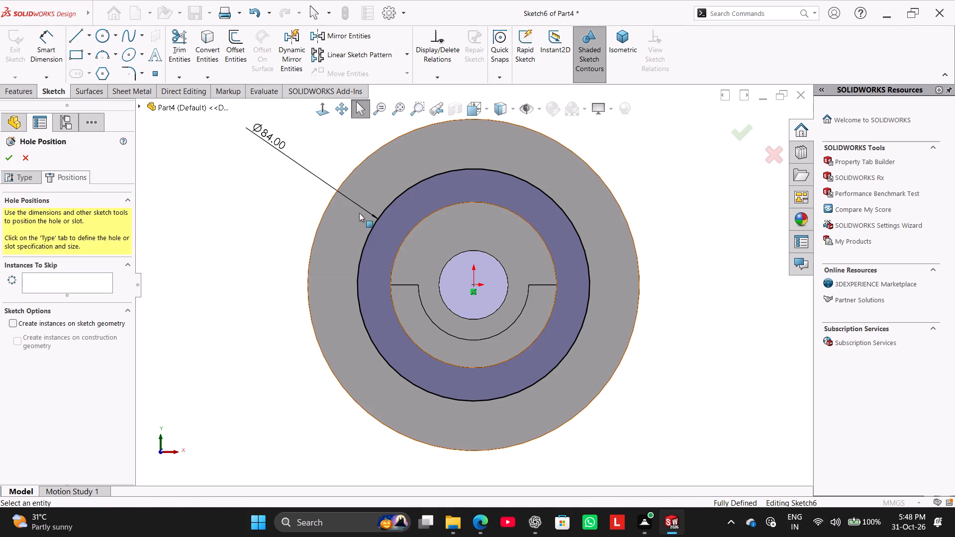
{"action": "right_click", "coordinate": [394, 200]}
{"action": "left_click", "coordinate": [424, 188]}
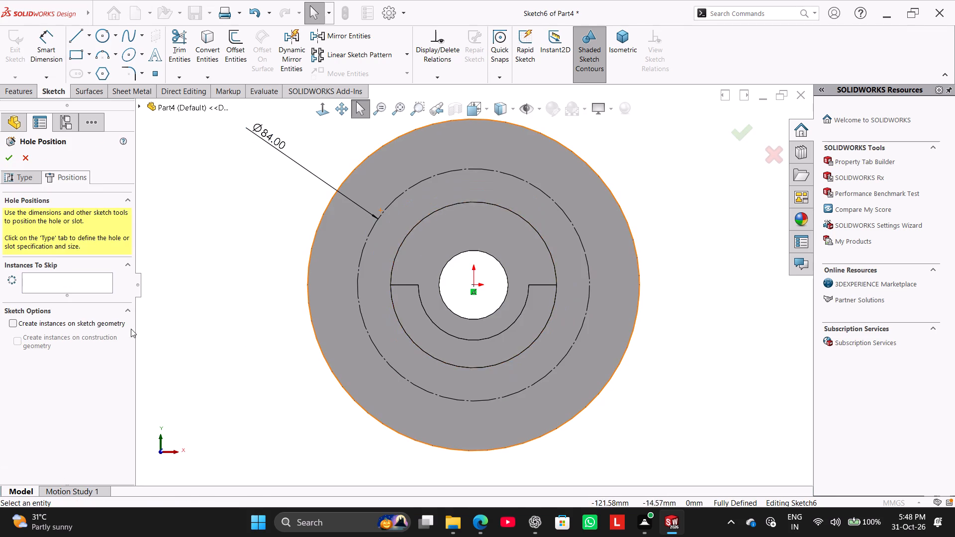
Place hole centres at the four quadrant points of the 84 mm construction circle and finish the Ø10.0 dowel holes.
{"action": "left_click", "coordinate": [158, 74]}
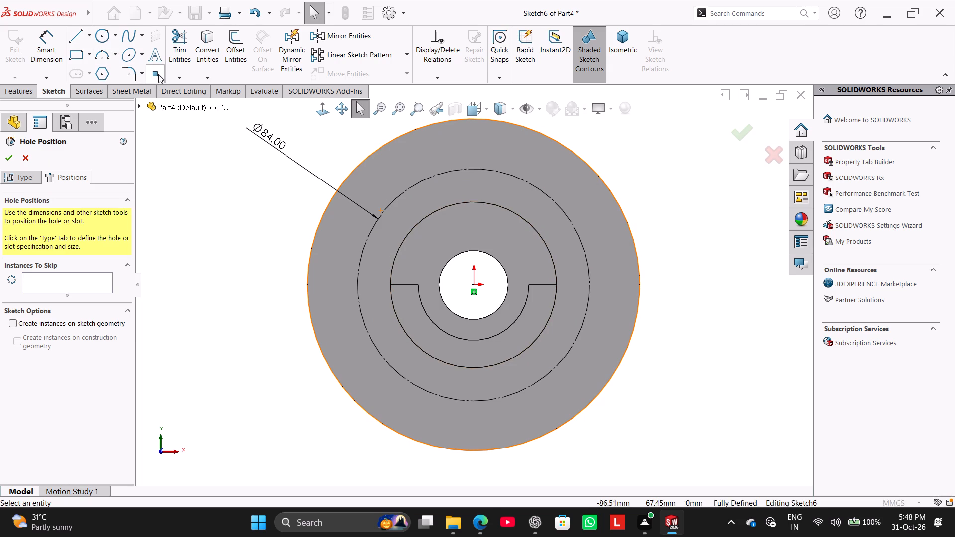
{"action": "left_click", "coordinate": [474, 170]}
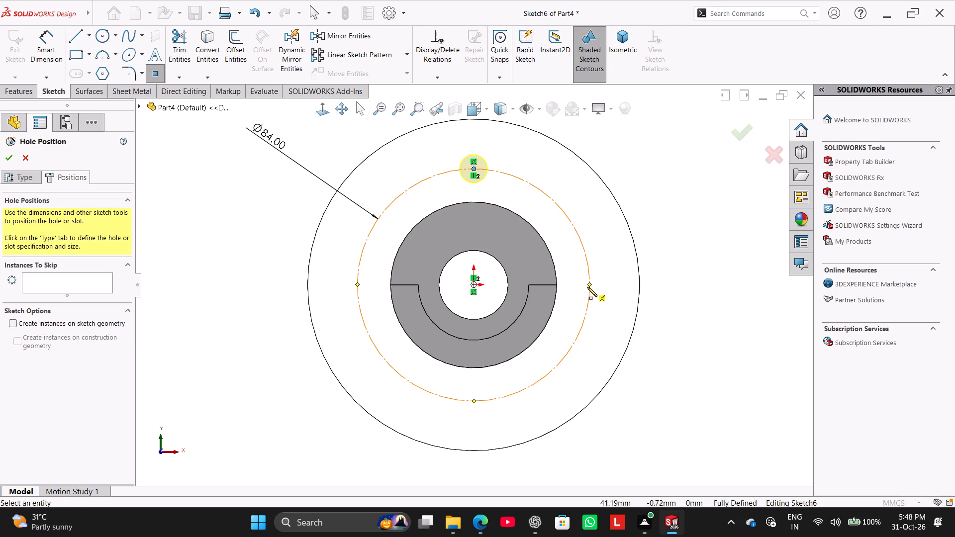
{"action": "left_click", "coordinate": [591, 284]}
{"action": "left_click", "coordinate": [473, 403]}
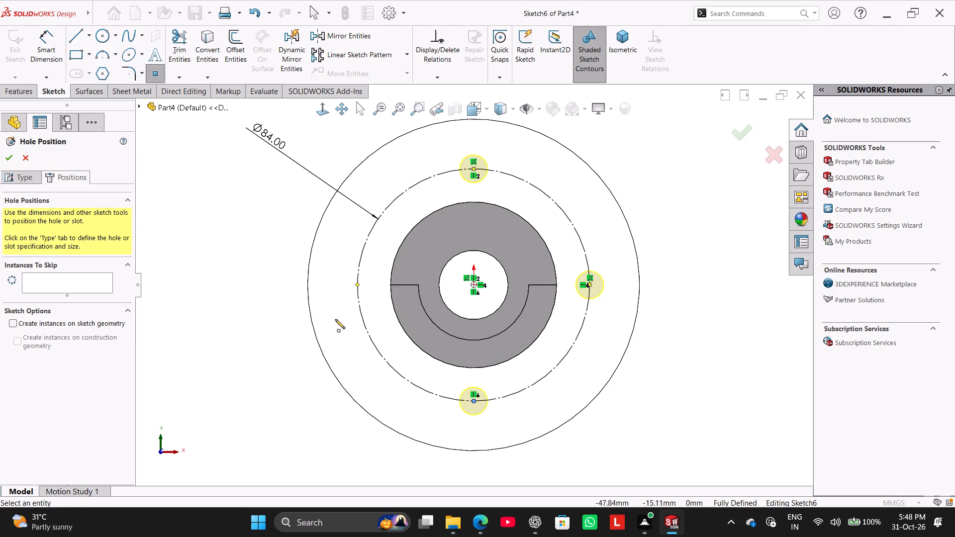
{"action": "left_click", "coordinate": [356, 285]}
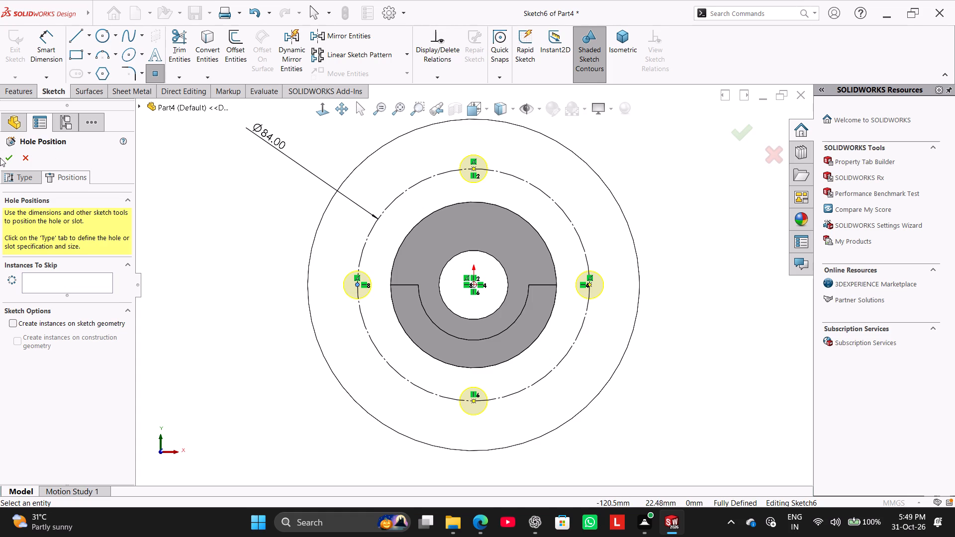
{"action": "left_click", "coordinate": [8, 160]}
{"action": "left_click", "coordinate": [222, 215]}
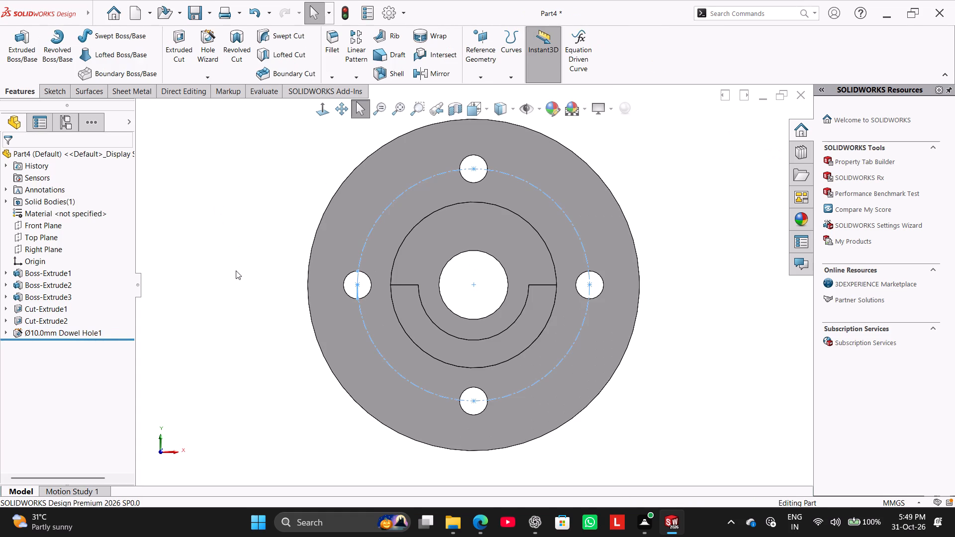
Preview a section view through the Right Plane to inspect the part's interior and the new holes.
{"action": "right_click_drag", "start_coordinate": [236, 270], "coordinate": [356, 209]}
{"action": "left_click", "coordinate": [286, 262]}
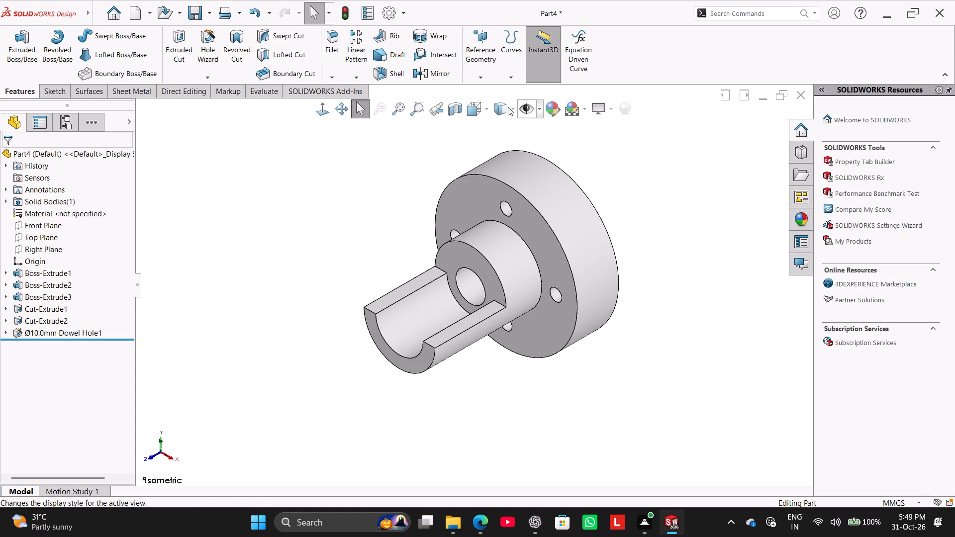
{"action": "left_click", "coordinate": [458, 116]}
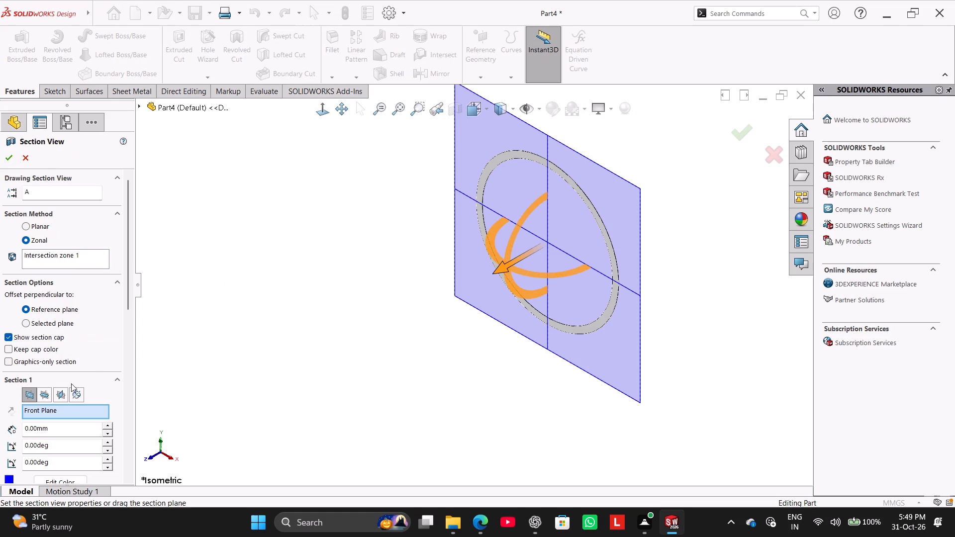
{"action": "left_click", "coordinate": [63, 394]}
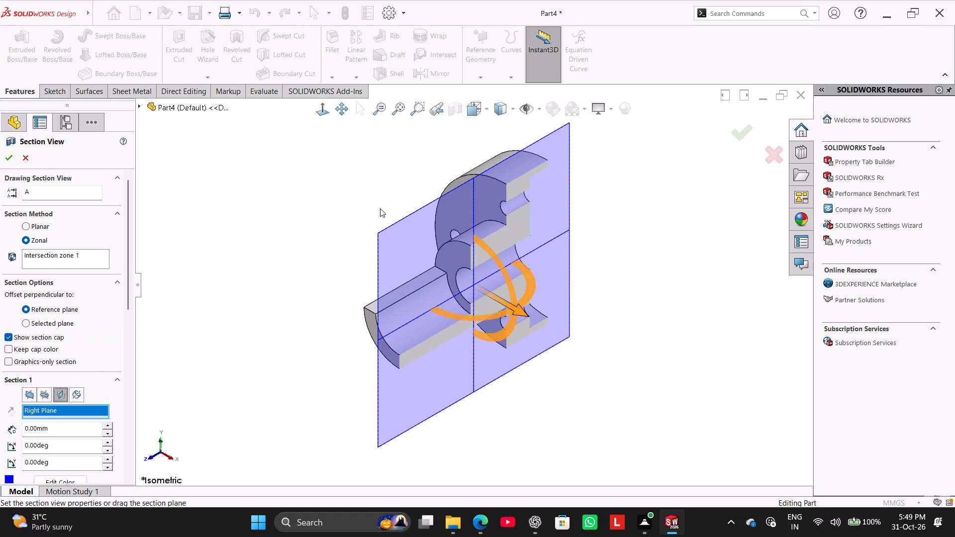
{"action": "left_click", "coordinate": [22, 155]}
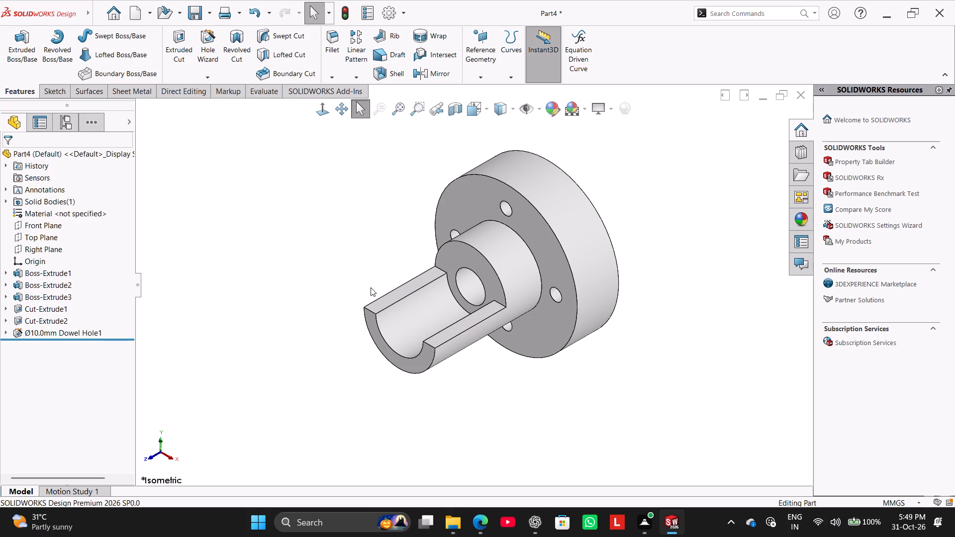
Edit the Ø10.0 dowel hole feature to use the ISO standard and the Drill sizes type.
{"action": "right_click", "coordinate": [74, 329]}
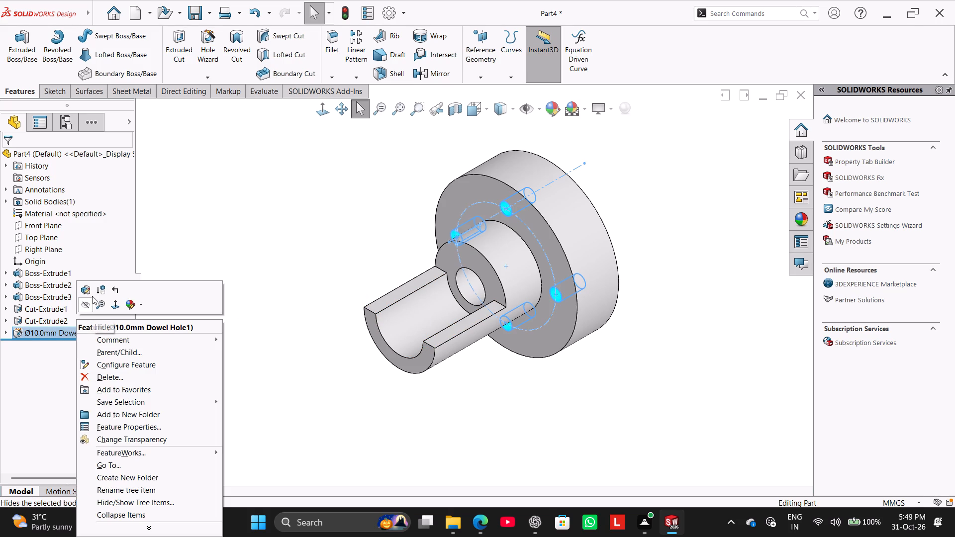
{"action": "left_click", "coordinate": [92, 295]}
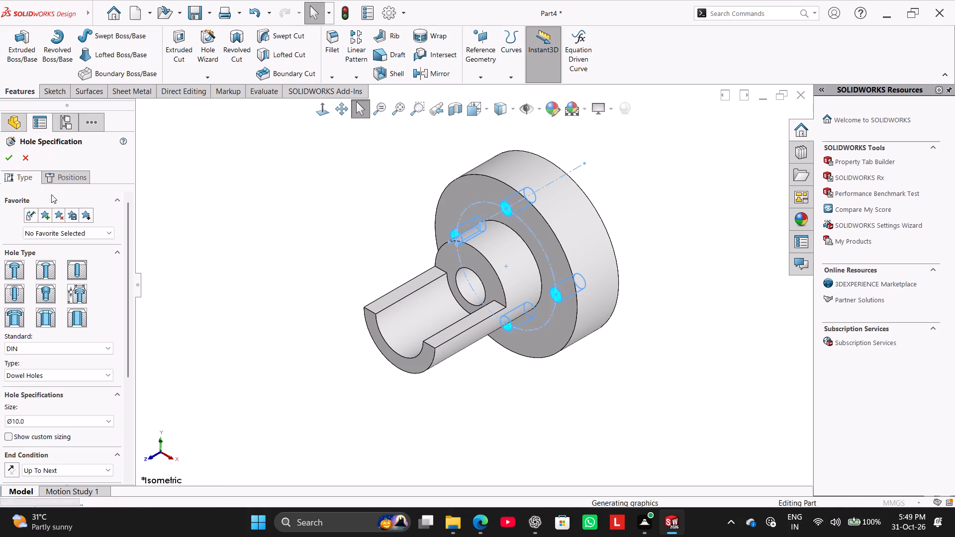
{"action": "left_click", "coordinate": [35, 179]}
{"action": "left_click", "coordinate": [81, 348]}
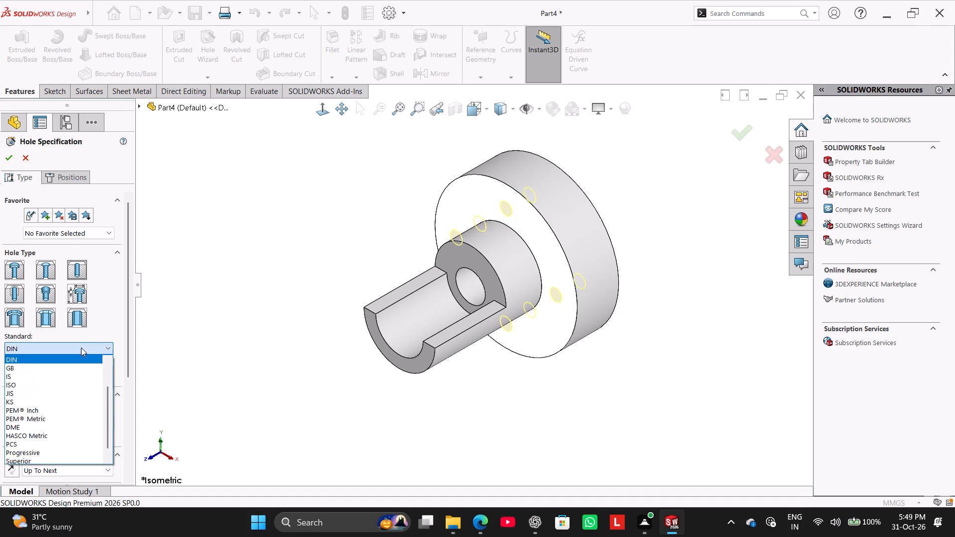
{"action": "left_click", "coordinate": [65, 387]}
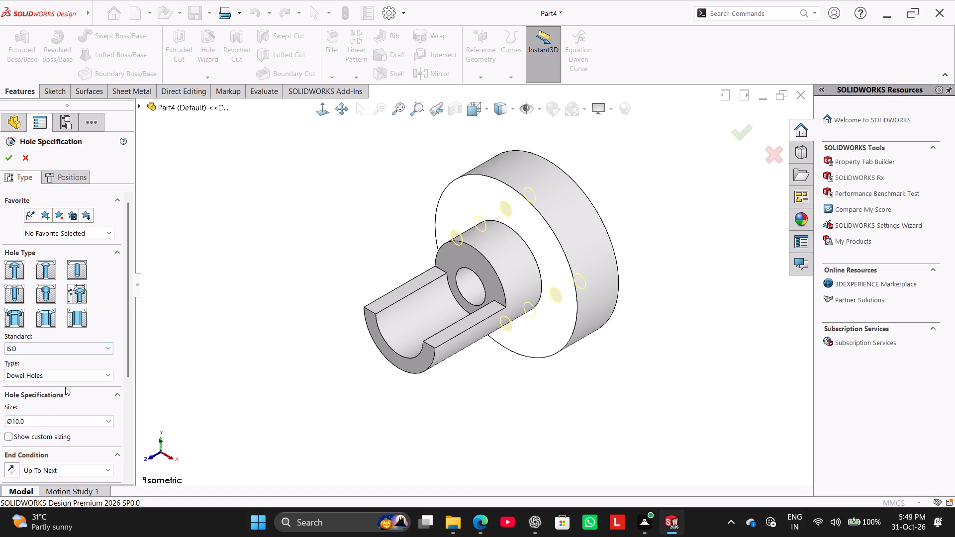
{"action": "left_click", "coordinate": [70, 378]}
{"action": "left_click", "coordinate": [70, 394]}
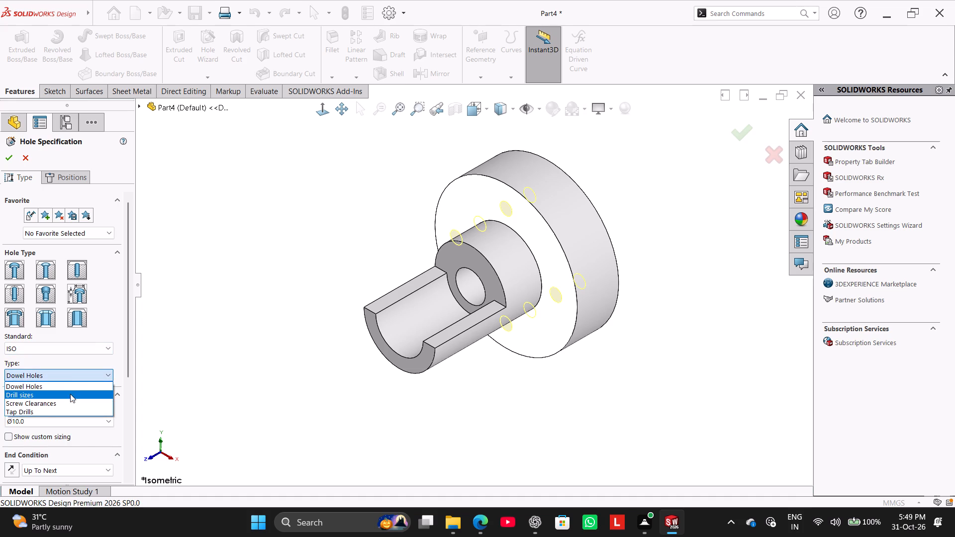
{"action": "left_click", "coordinate": [7, 156]}
{"action": "left_click", "coordinate": [316, 202]}
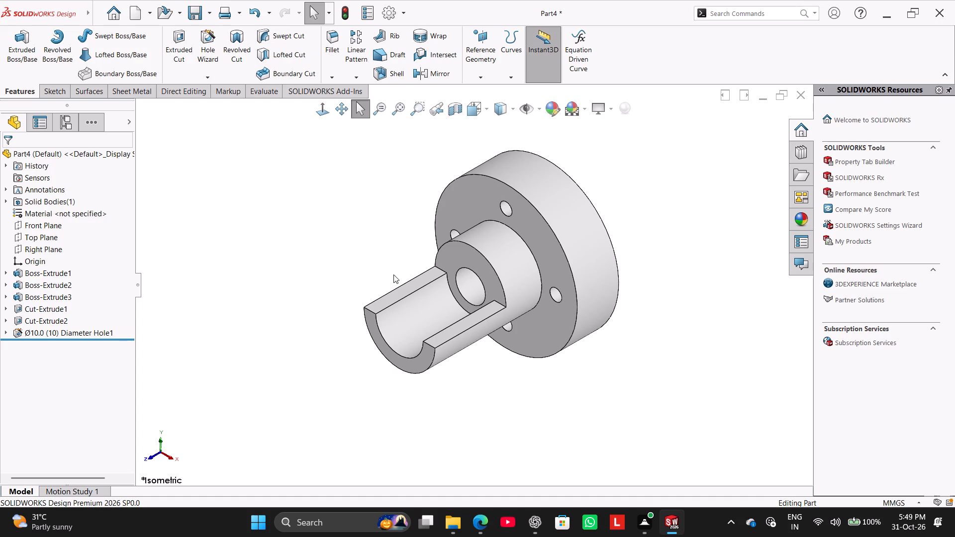
On the half-ring's flat face, sketch a closed round-ended tab outward from the outer edge, about 38 mm straight sides and 17 mm end radius.
{"action": "right_click", "coordinate": [465, 325]}
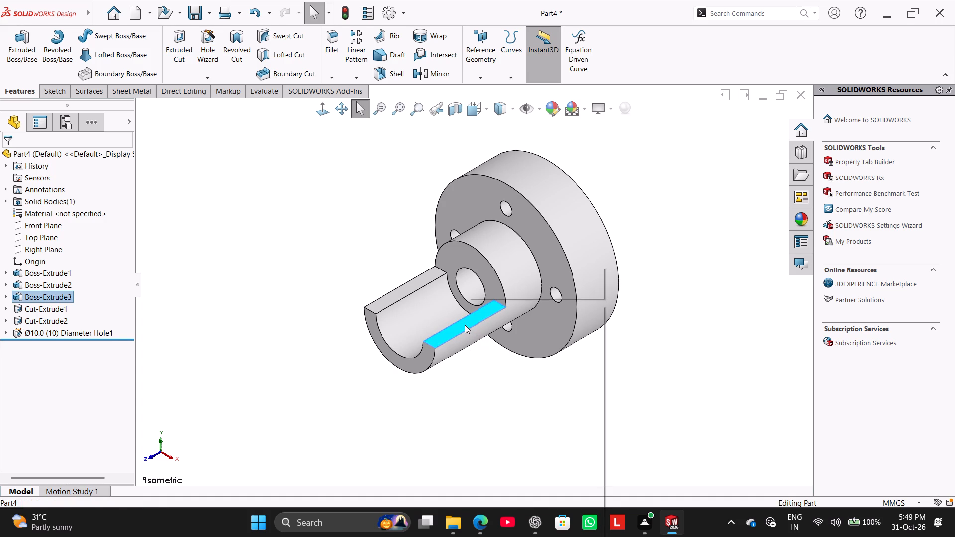
{"action": "left_click", "coordinate": [490, 290]}
{"action": "left_click", "coordinate": [244, 274]}
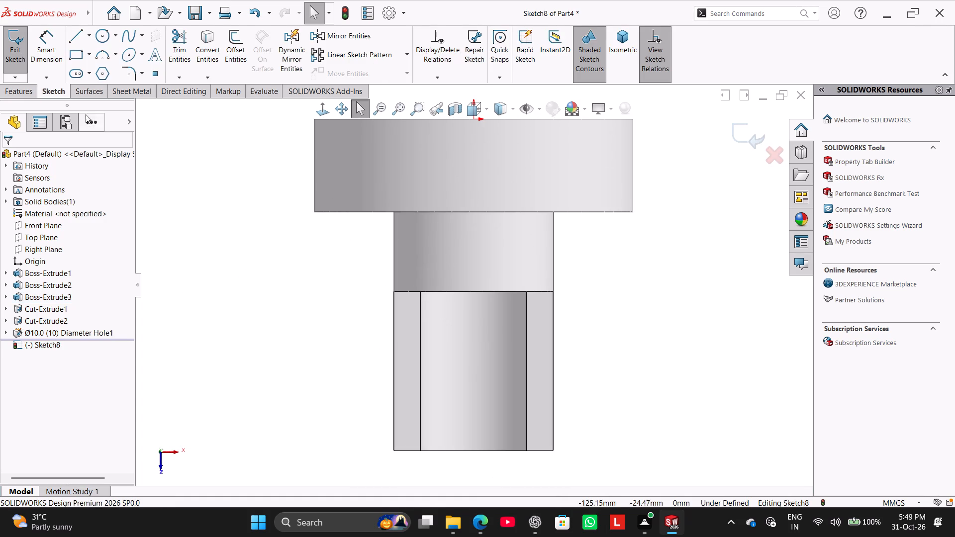
{"action": "left_click", "coordinate": [79, 29]}
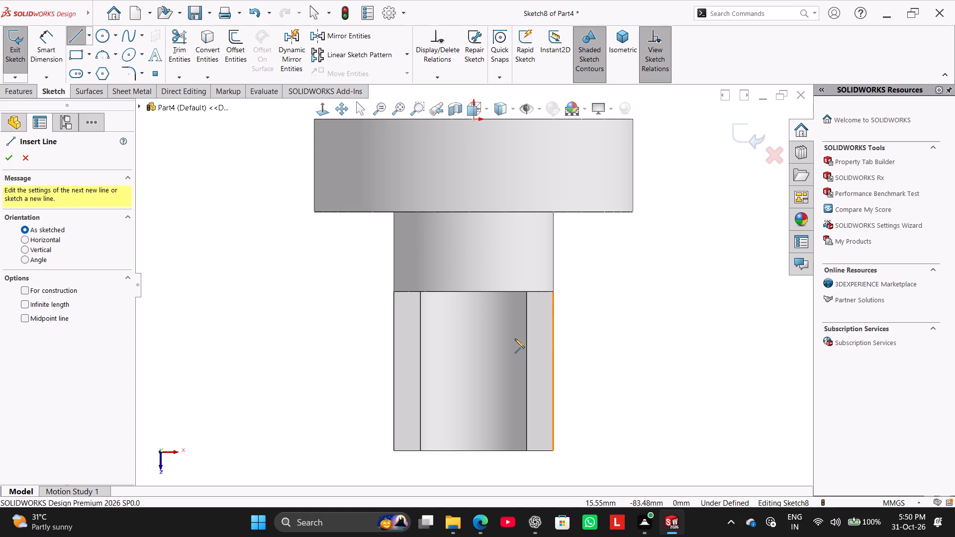
{"action": "left_click", "coordinate": [554, 329]}
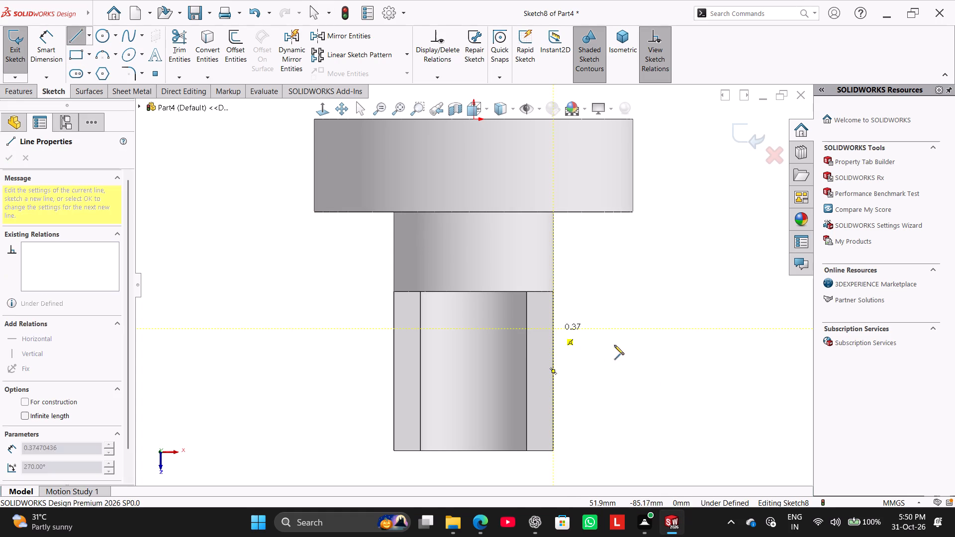
{"action": "left_click", "coordinate": [655, 328]}
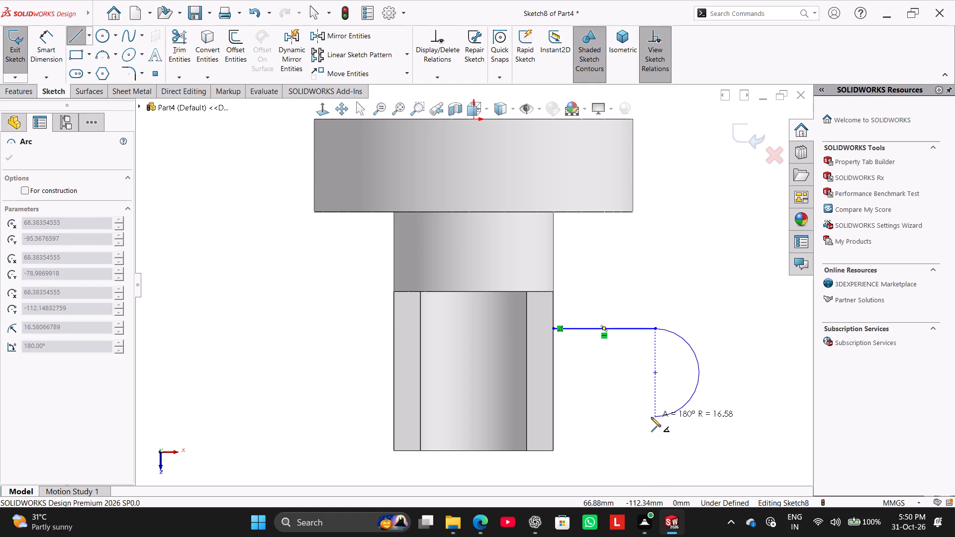
{"action": "left_click", "coordinate": [654, 418]}
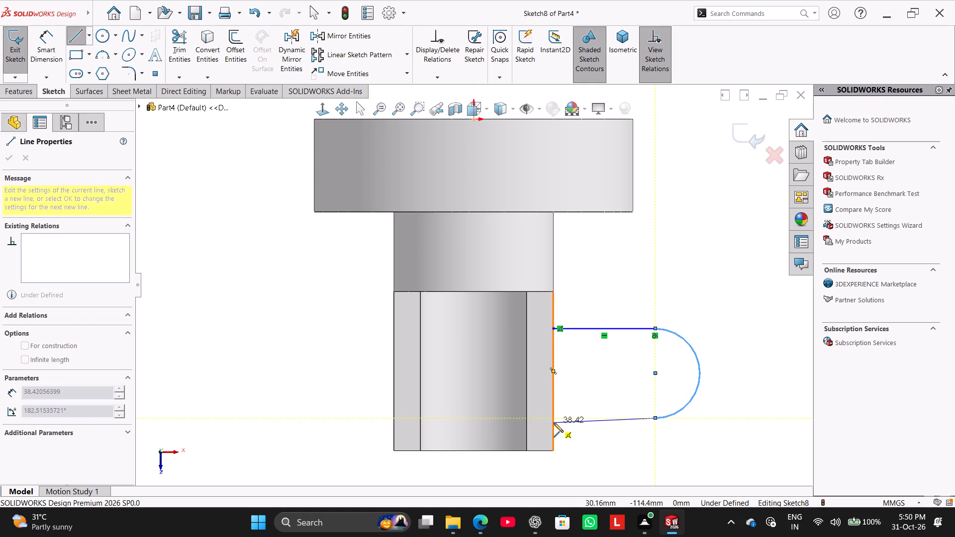
{"action": "left_click", "coordinate": [554, 418]}
{"action": "left_click", "coordinate": [554, 327]}
{"action": "right_click", "coordinate": [616, 276]}
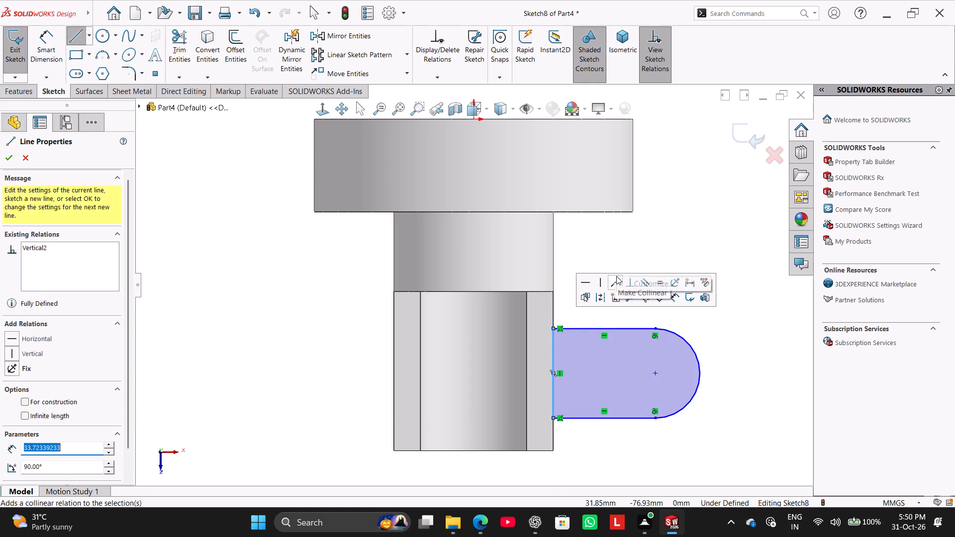
{"action": "right_click", "coordinate": [619, 265]}
{"action": "left_click", "coordinate": [636, 272]}
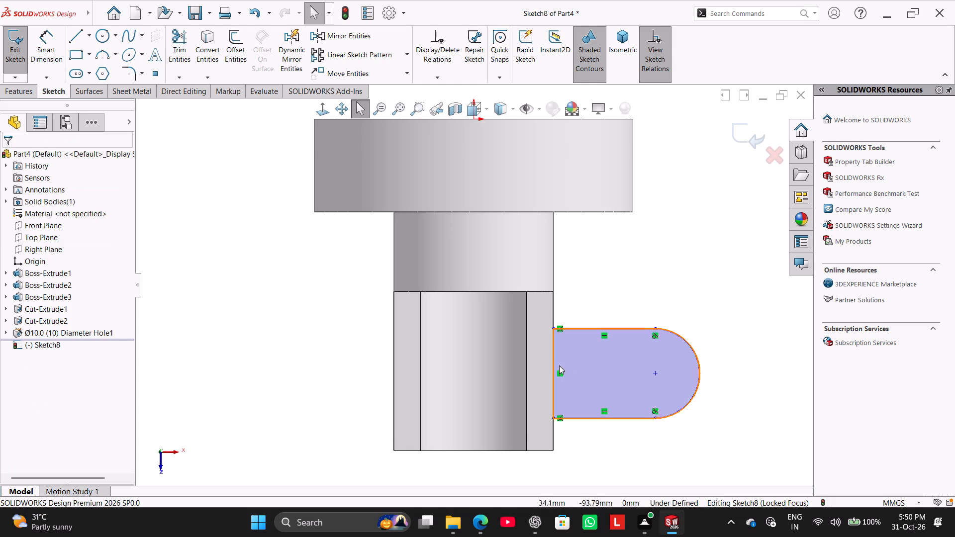
Dimension the horizontal distance from the origin to the tab's arc centre as 44 mm.
{"action": "left_click", "coordinate": [62, 38]}
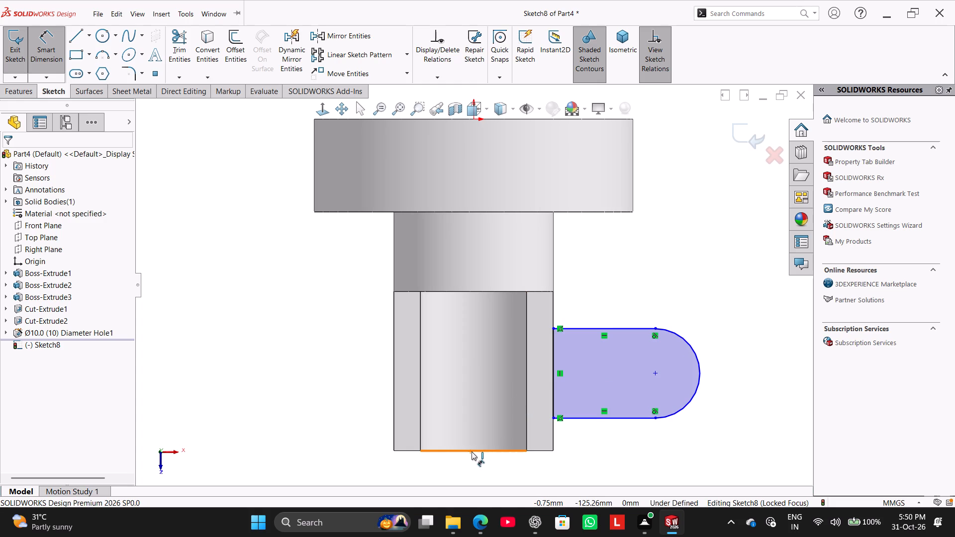
{"action": "scroll", "coordinate": [478, 144], "scroll_direction": "up", "scroll_amount": 1}
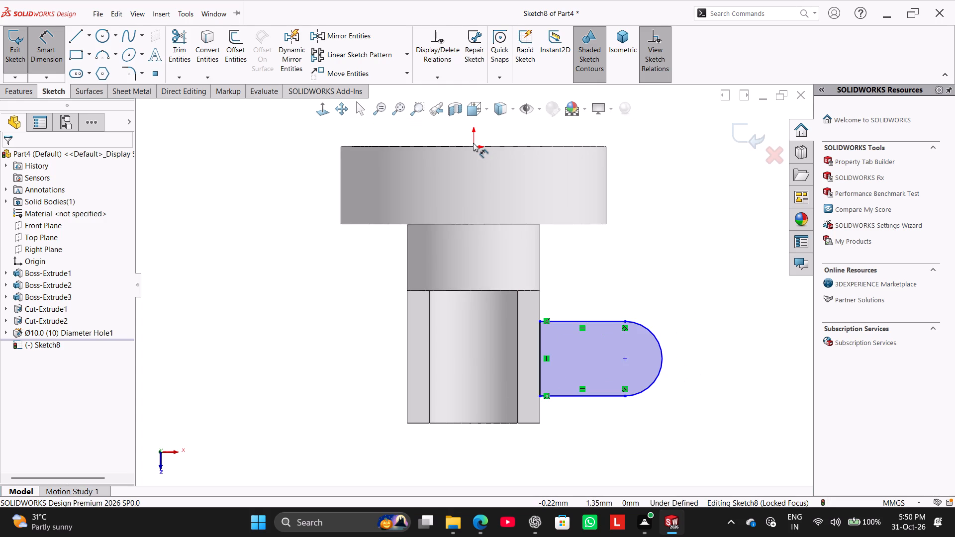
{"action": "left_click", "coordinate": [473, 148]}
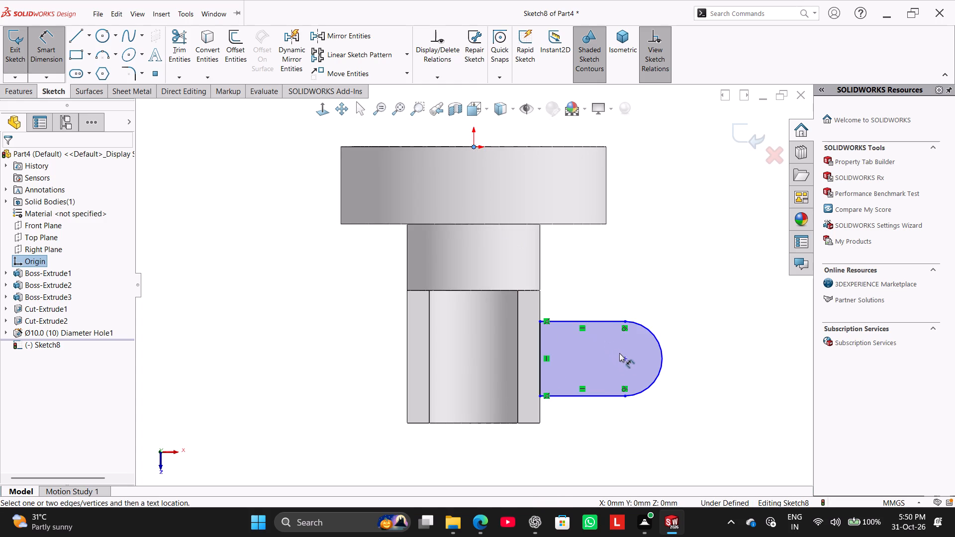
{"action": "left_click", "coordinate": [624, 359]}
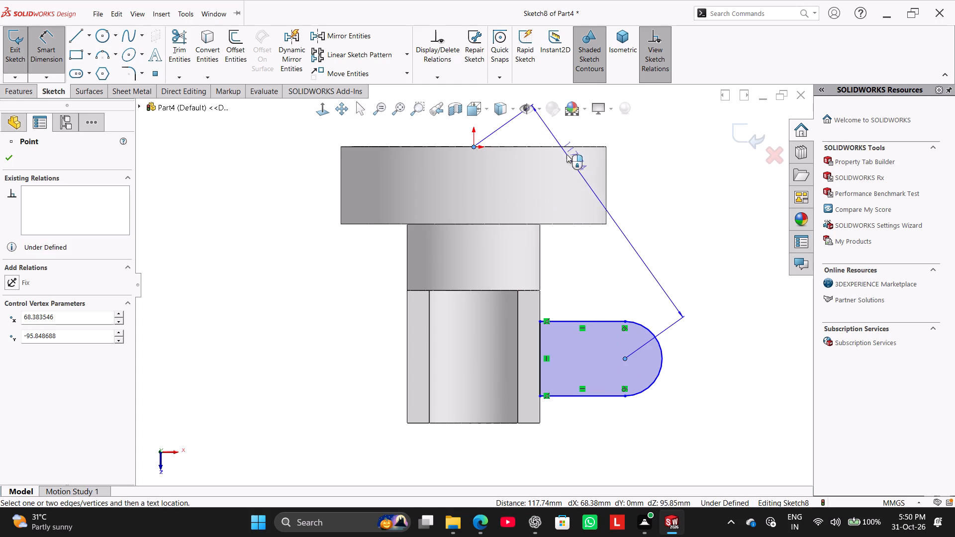
{"action": "left_click", "coordinate": [548, 131]}
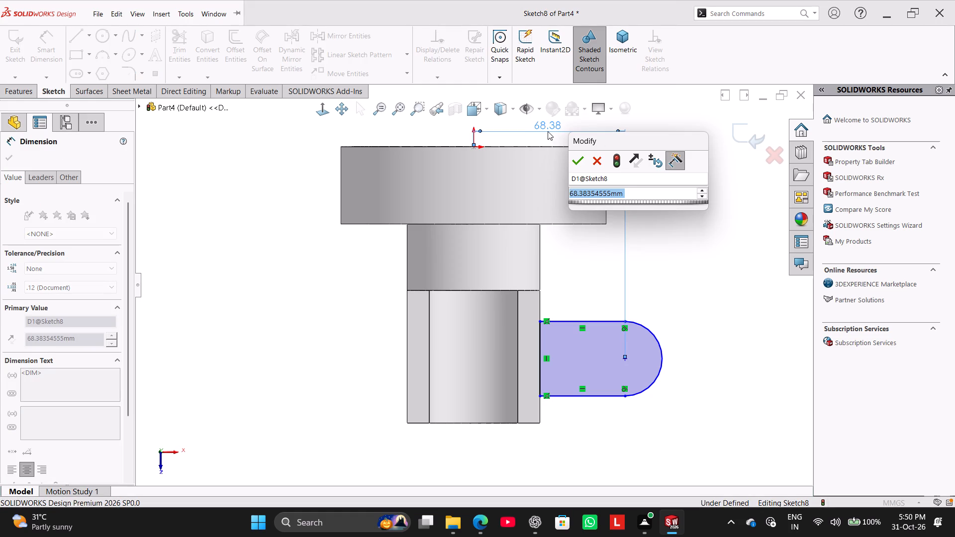
{"action": "type", "text": "44"}
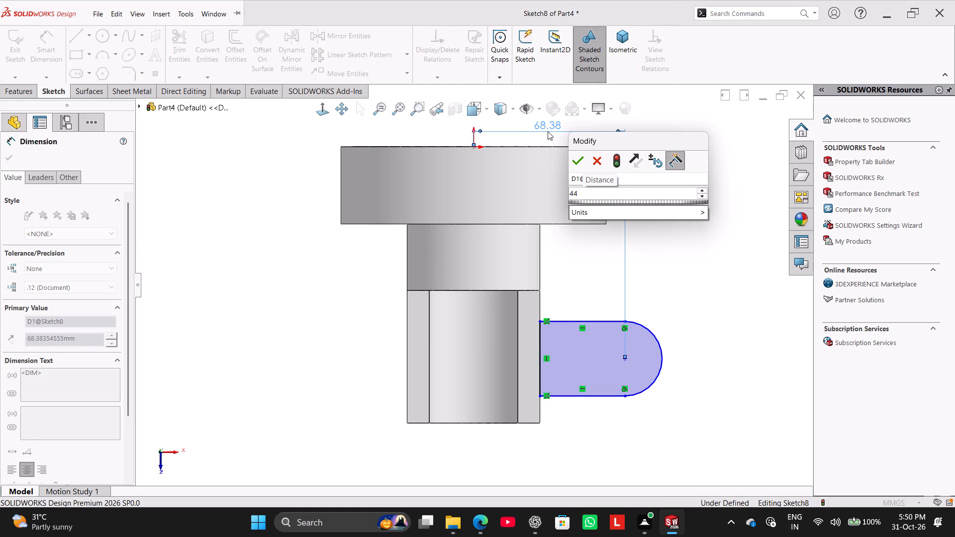
{"action": "key", "text": "Return"}
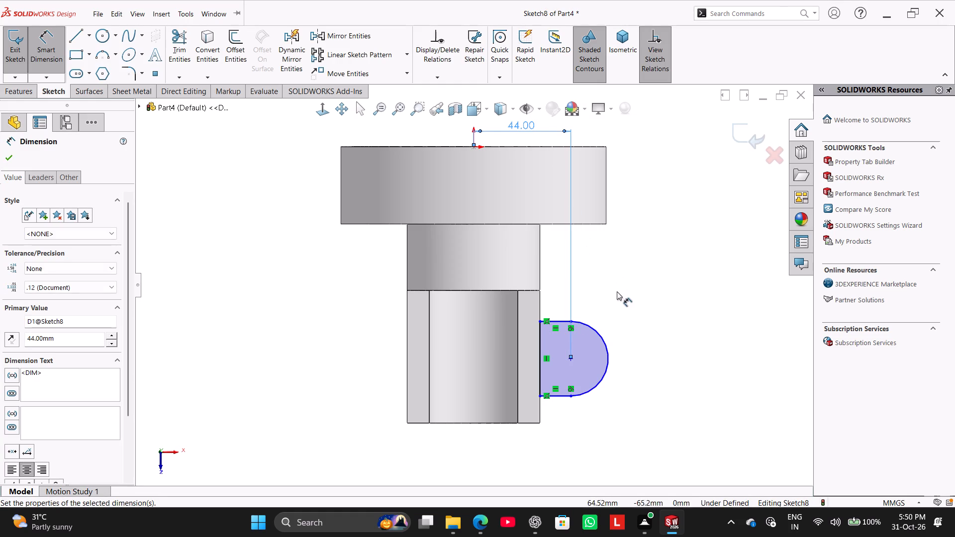
{"action": "right_click", "coordinate": [619, 295]}
{"action": "left_click", "coordinate": [639, 325]}
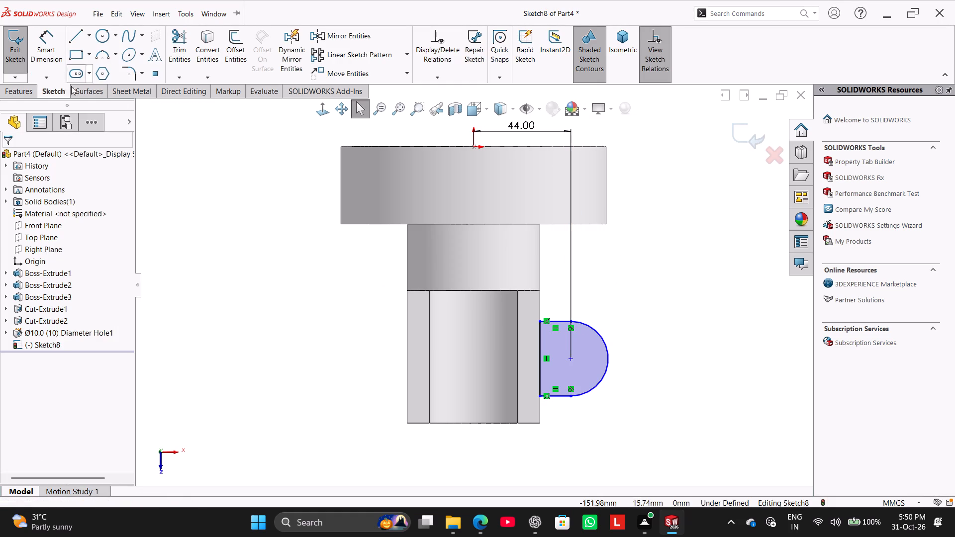
Dimension the tab's end arc with a radius of 16 mm.
{"action": "left_click", "coordinate": [48, 54]}
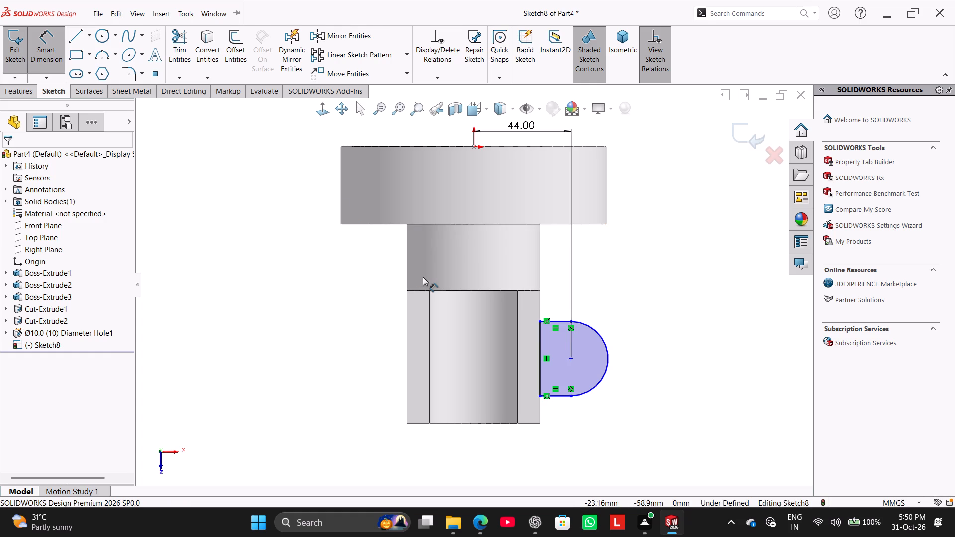
{"action": "left_click", "coordinate": [603, 336]}
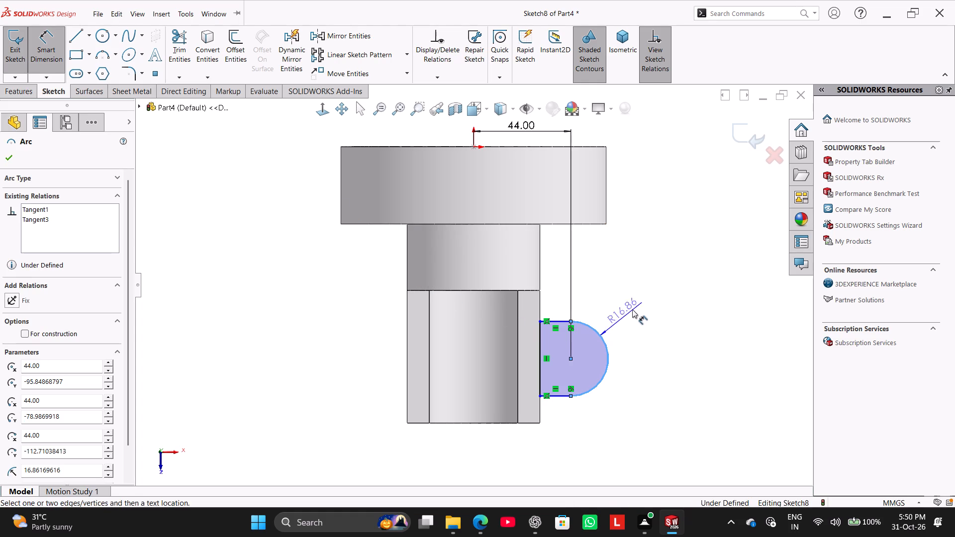
{"action": "left_click", "coordinate": [637, 305]}
{"action": "key", "text": "1"}
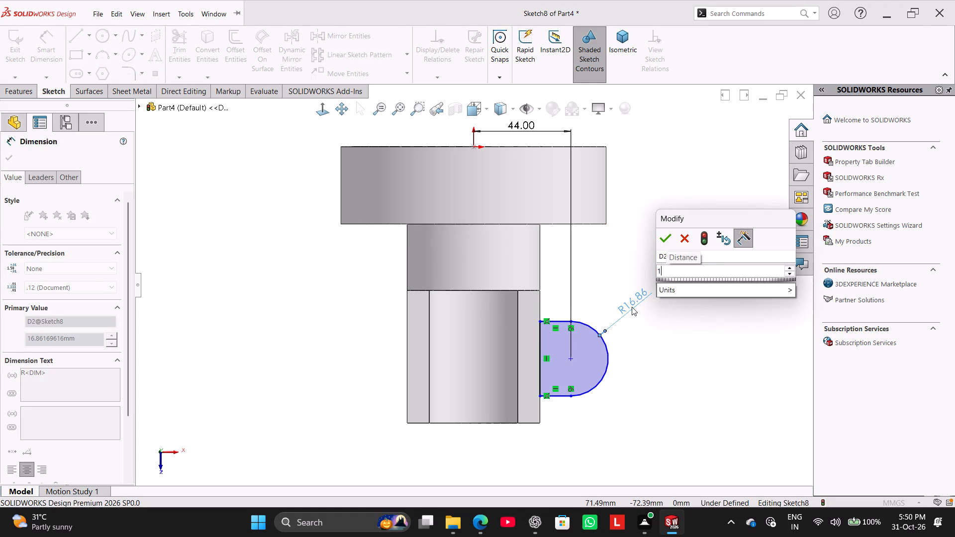
{"action": "key", "text": "6"}
{"action": "key", "text": "Return"}
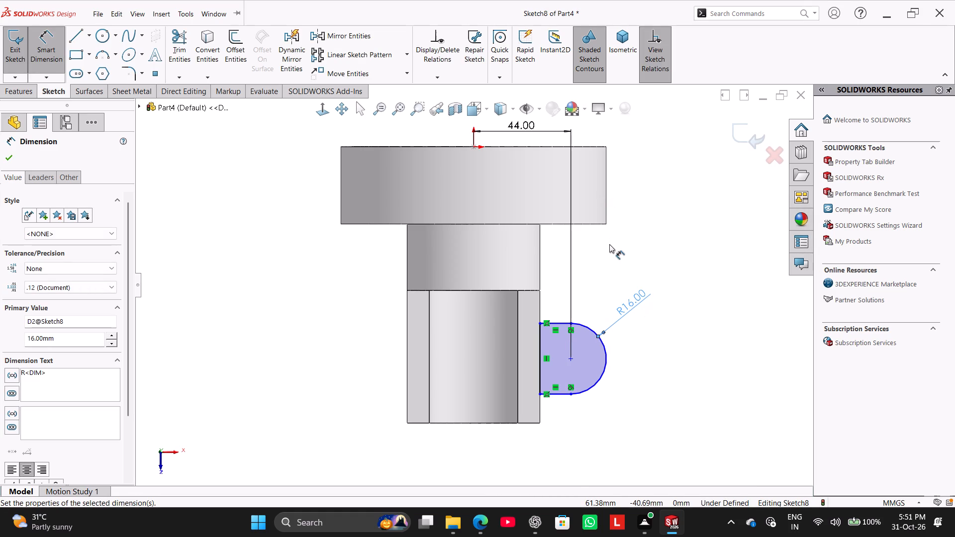
Add a horizontal relation between the midpoint of the tab's straight inner line and its arc centre.
{"action": "right_click", "coordinate": [676, 257]}
{"action": "left_click", "coordinate": [704, 293]}
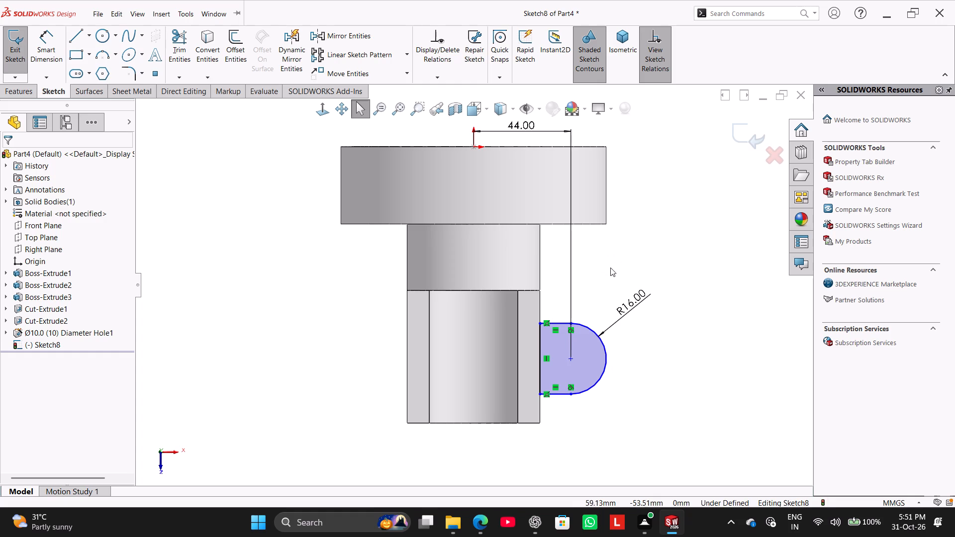
{"action": "scroll", "coordinate": [553, 337], "scroll_direction": "down", "scroll_amount": 3}
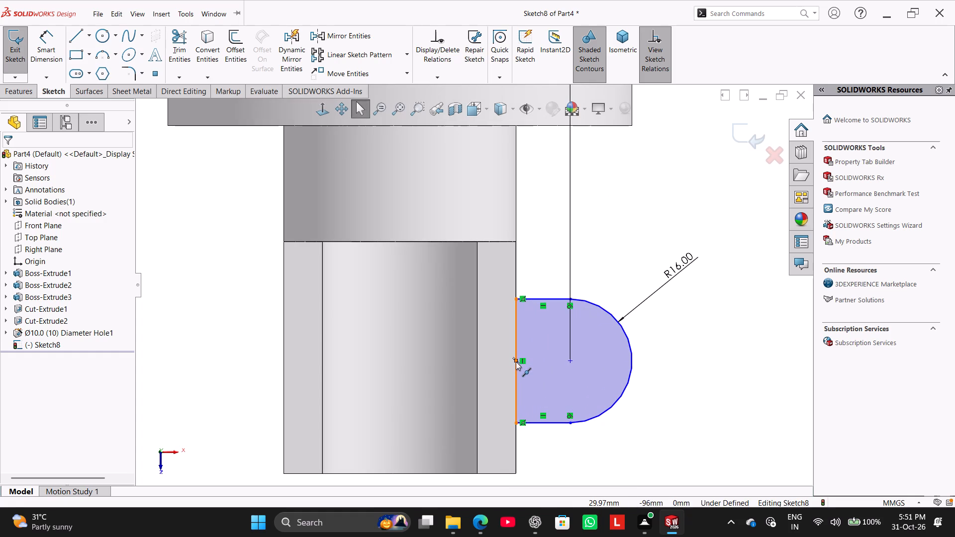
{"action": "left_click", "coordinate": [516, 361], "text": "ctrl"}
{"action": "left_click", "coordinate": [572, 362], "text": "ctrl"}
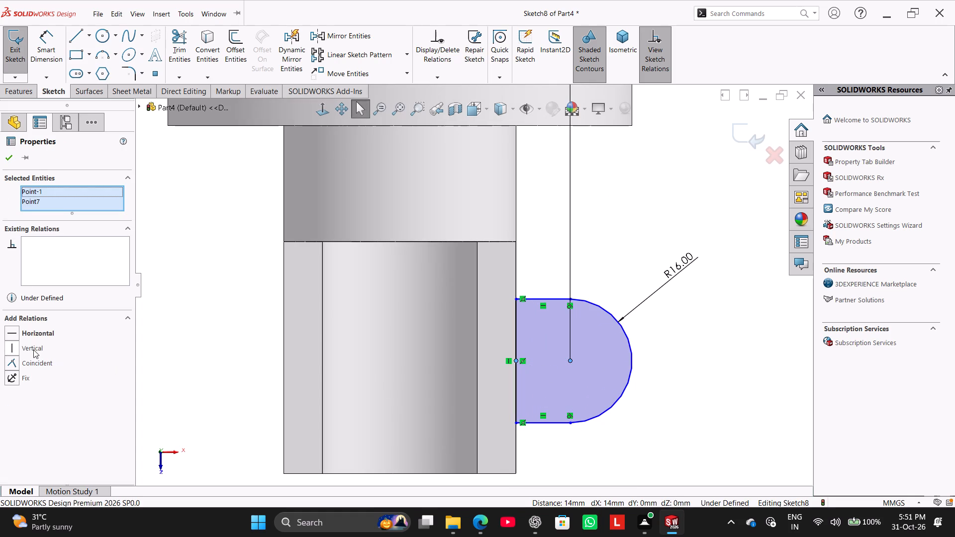
{"action": "left_click", "coordinate": [28, 338]}
{"action": "left_click", "coordinate": [695, 333]}
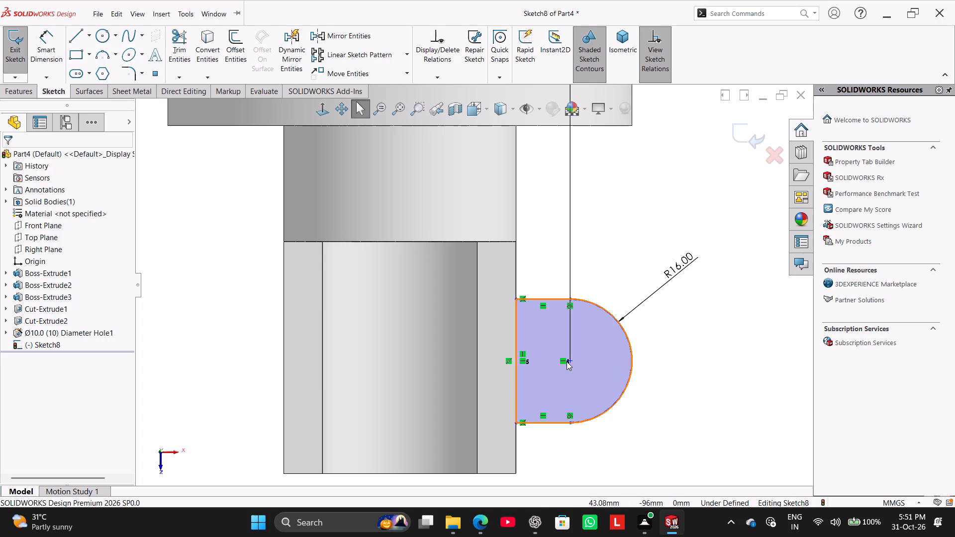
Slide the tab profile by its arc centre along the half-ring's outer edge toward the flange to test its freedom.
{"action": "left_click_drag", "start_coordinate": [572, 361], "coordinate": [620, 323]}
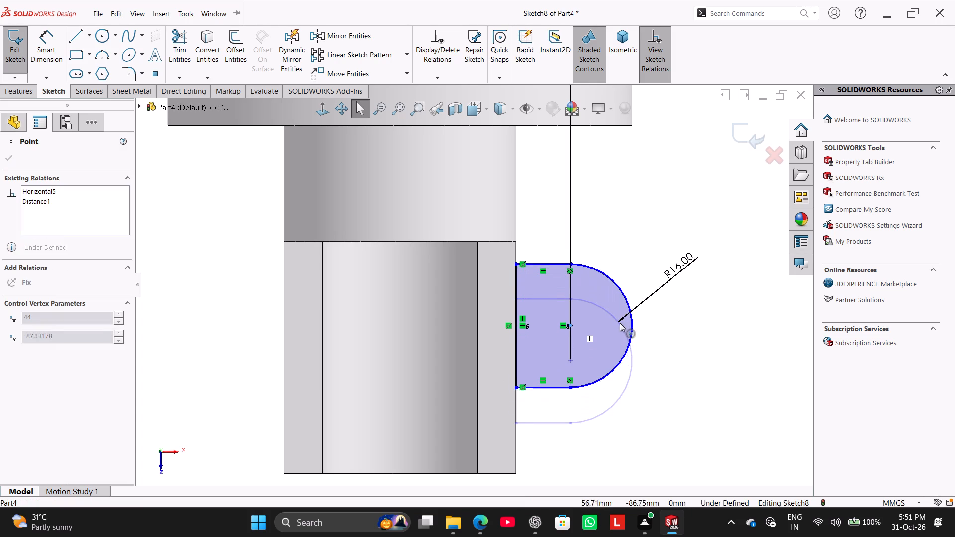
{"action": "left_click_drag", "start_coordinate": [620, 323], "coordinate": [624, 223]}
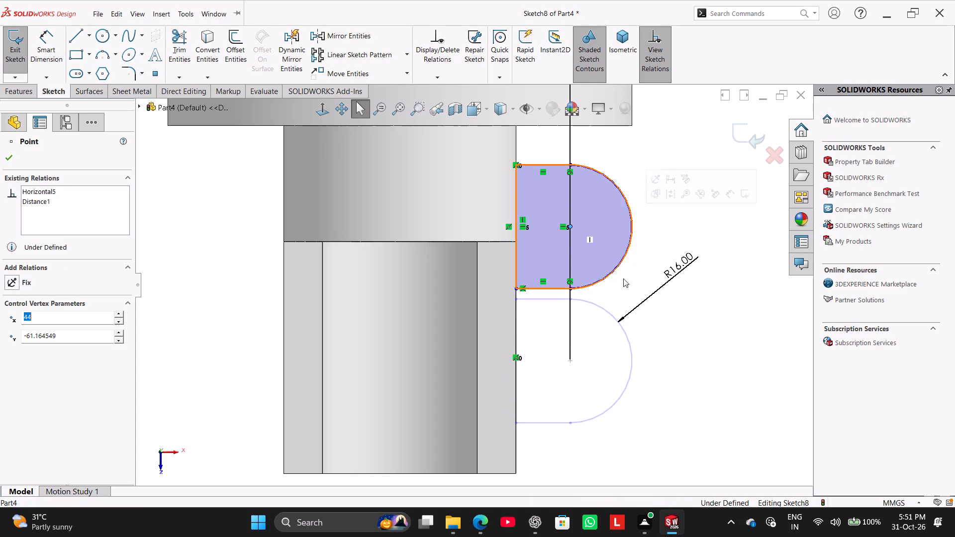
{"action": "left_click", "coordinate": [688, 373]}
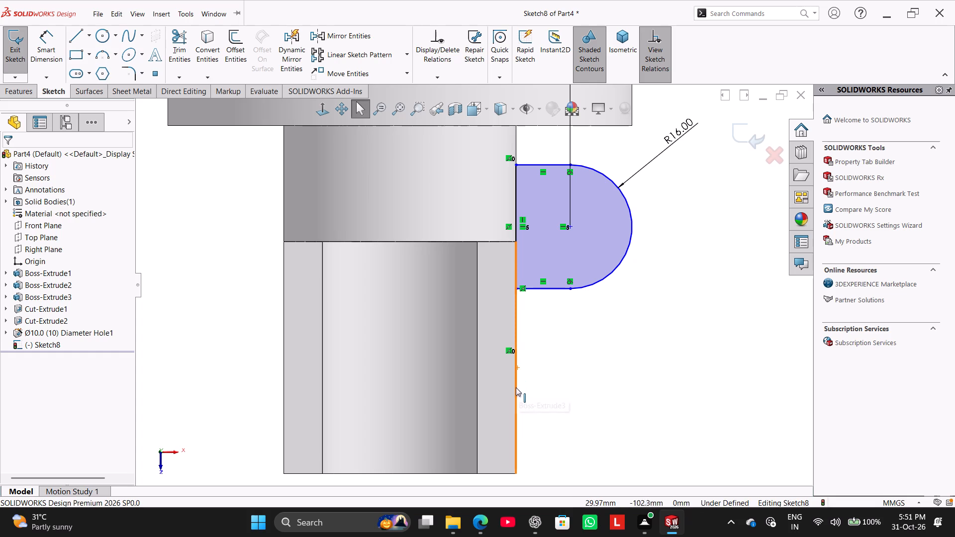
Add a horizontal relation between the midpoint of the half-ring's outer edge and the tab's arc centre.
{"action": "left_click", "coordinate": [516, 358], "text": "ctrl"}
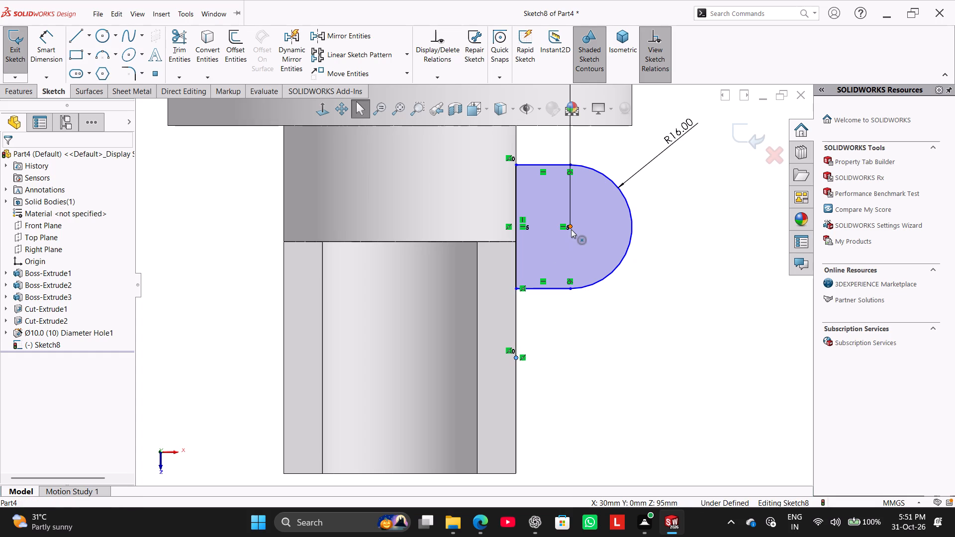
{"action": "left_click", "coordinate": [571, 229], "text": "ctrl"}
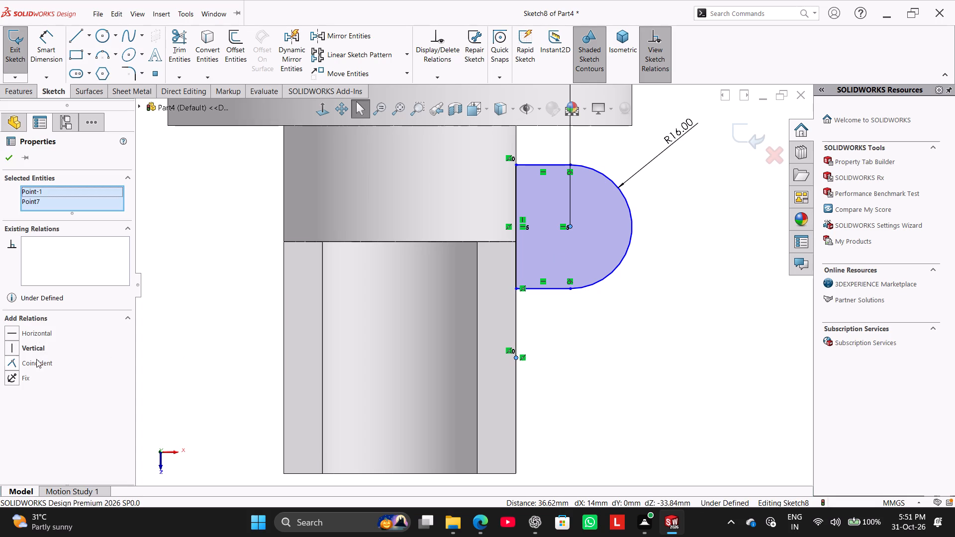
{"action": "left_click", "coordinate": [35, 336]}
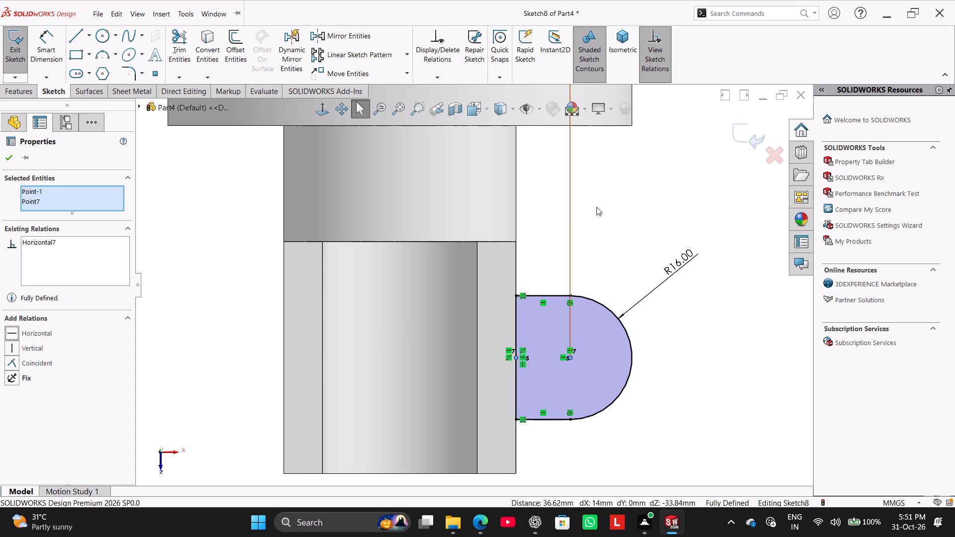
{"action": "left_click", "coordinate": [614, 192]}
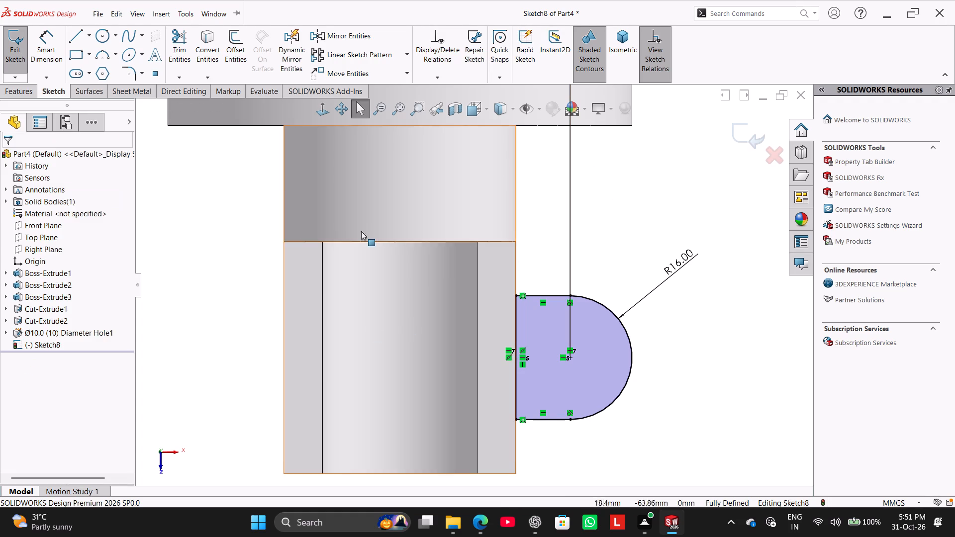
Sketch a circle about 15.6 mm in diameter centred on the tab's arc centre.
{"action": "left_click", "coordinate": [103, 35]}
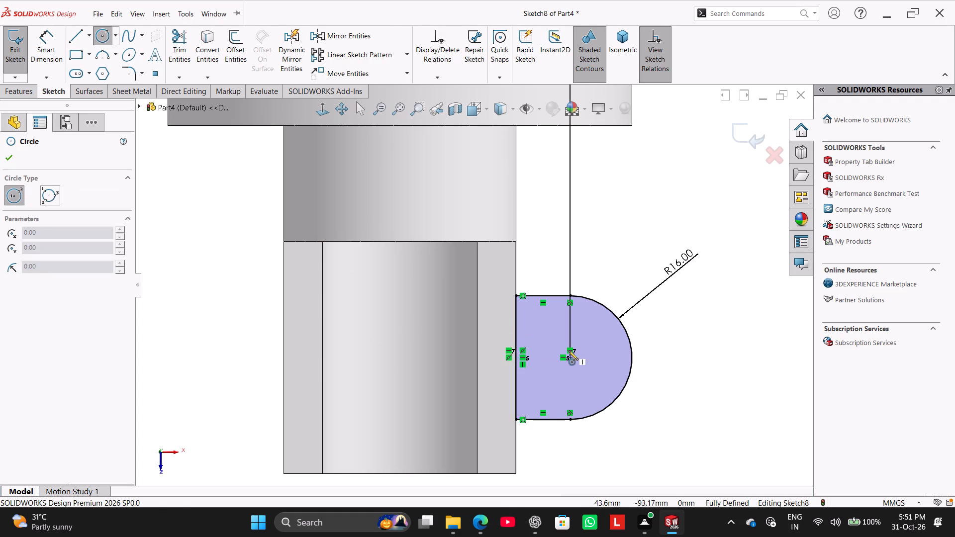
{"action": "left_click", "coordinate": [570, 356]}
{"action": "left_click", "coordinate": [577, 387]}
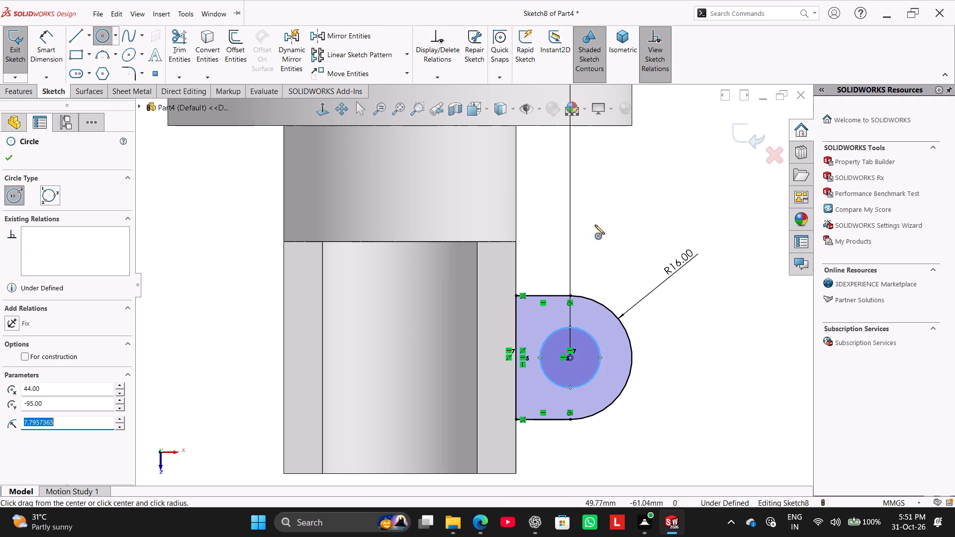
{"action": "right_click", "coordinate": [649, 242]}
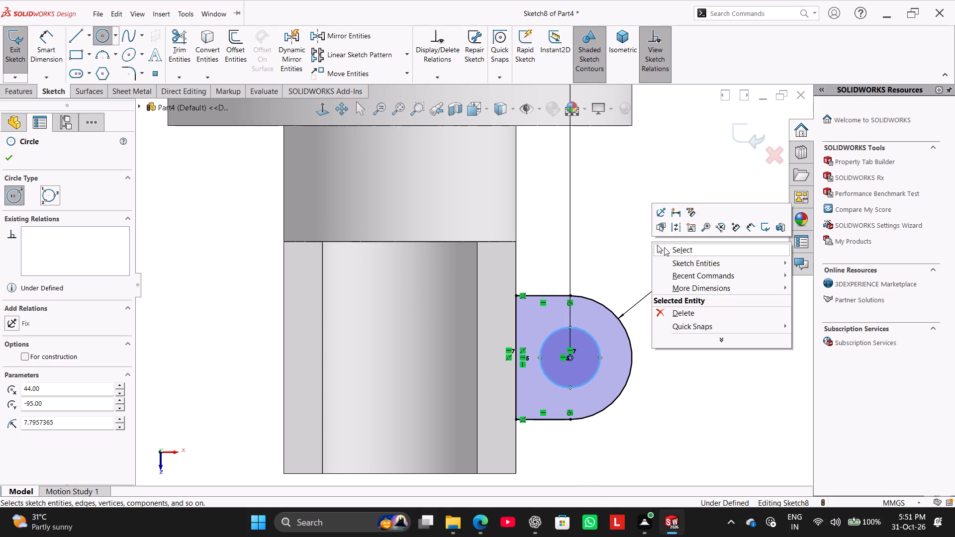
{"action": "left_click", "coordinate": [664, 247]}
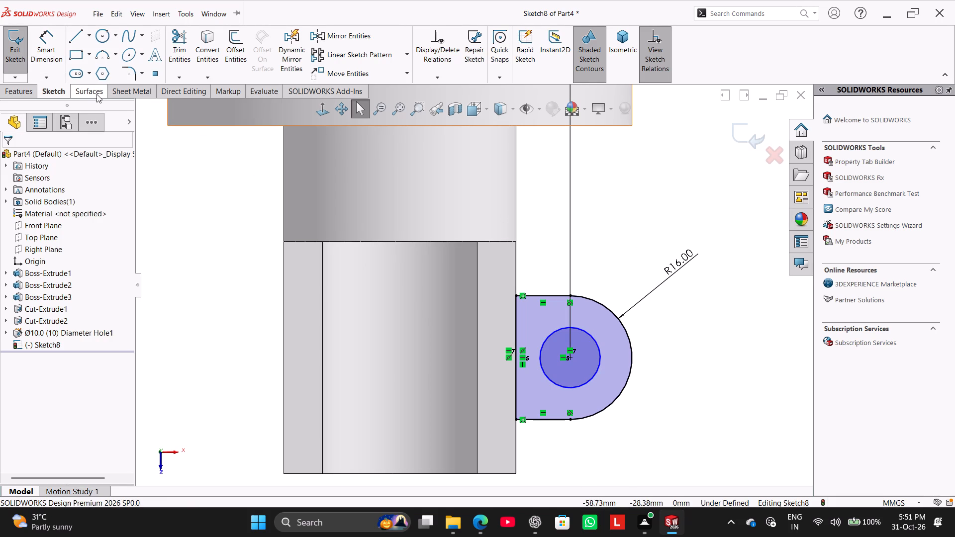
Dimension the tab's inner circle with a diameter of 16 mm.
{"action": "left_click", "coordinate": [54, 44]}
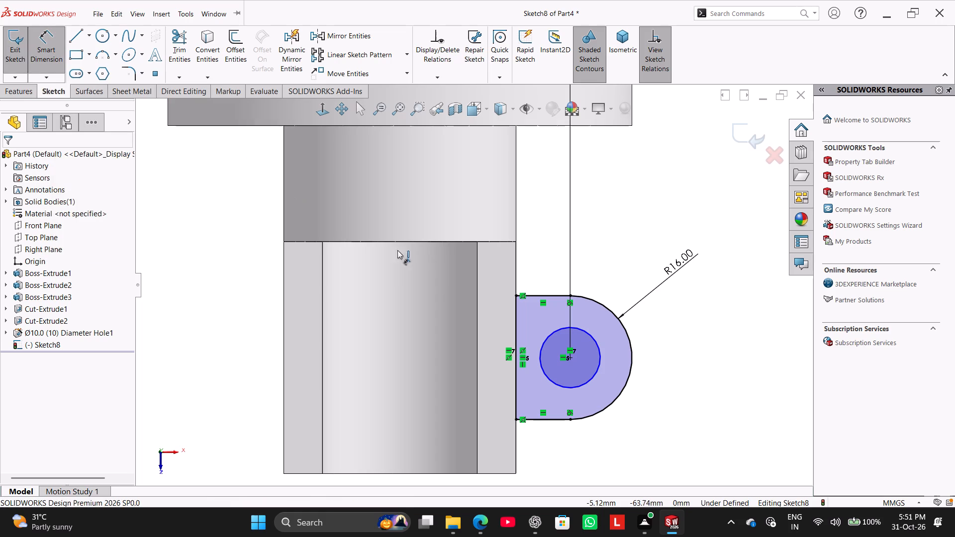
{"action": "left_click", "coordinate": [557, 330]}
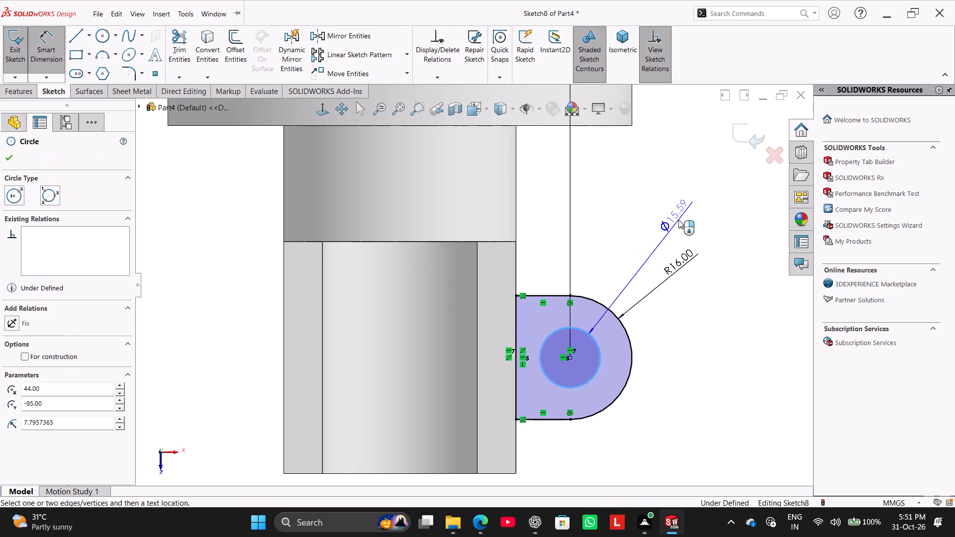
{"action": "left_click", "coordinate": [678, 220]}
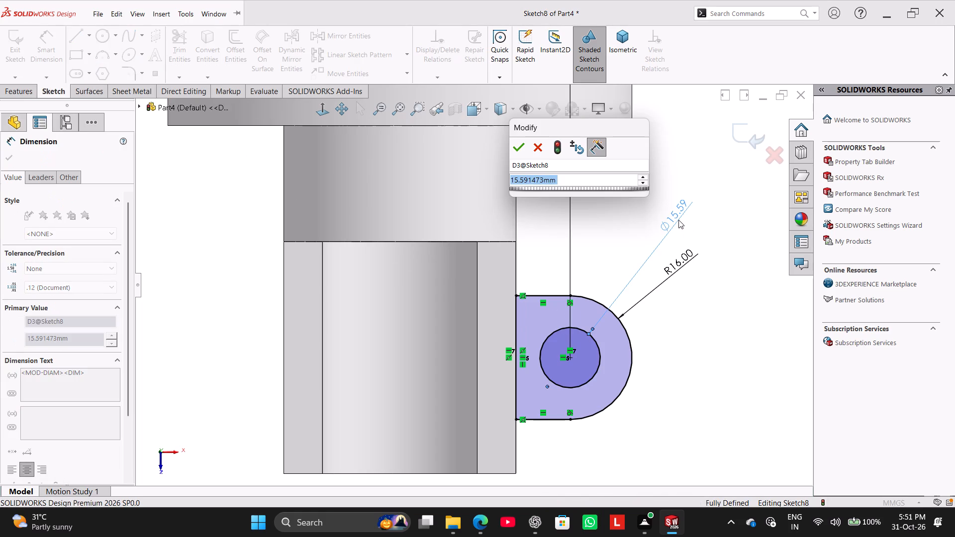
{"action": "type", "text": "16"}
{"action": "key", "text": "Return"}
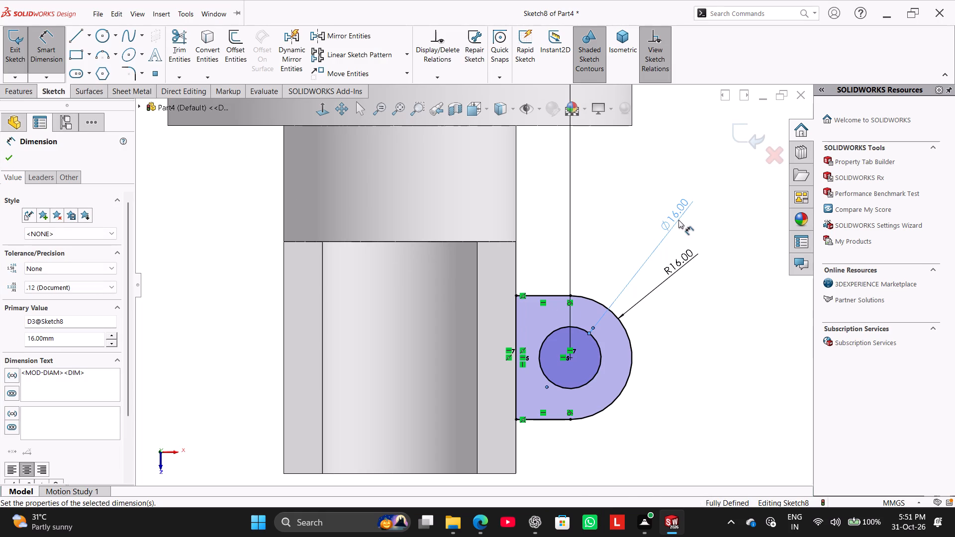
{"action": "right_click", "coordinate": [699, 327]}
{"action": "left_click", "coordinate": [728, 357]}
Extrude the tab profile with its hole as a 30 mm blind boss in the reversed direction, below the half-ring's flat face, with merged result.
{"action": "middle_click_drag", "start_coordinate": [729, 393], "coordinate": [725, 388]}
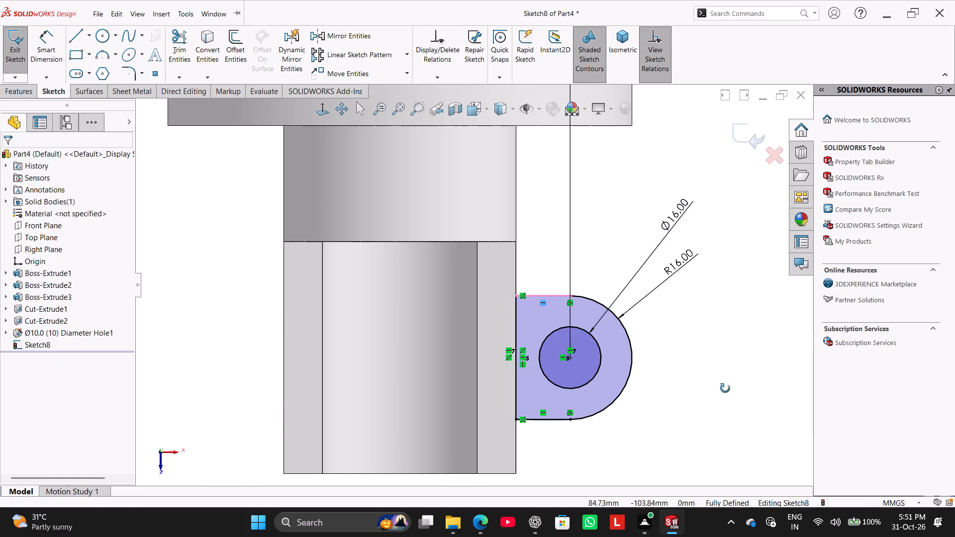
{"action": "middle_click_drag", "start_coordinate": [725, 388], "coordinate": [693, 325]}
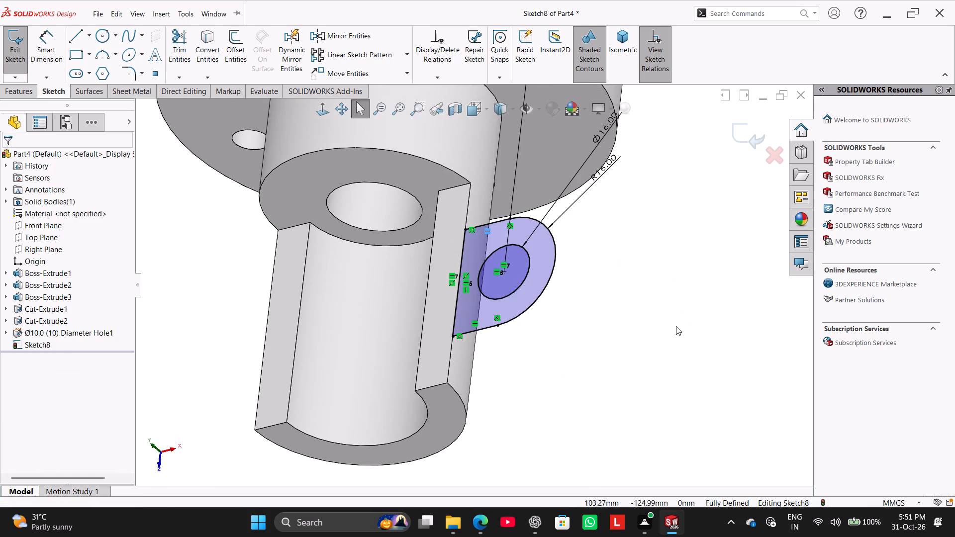
{"action": "left_click", "coordinate": [28, 95]}
{"action": "left_click", "coordinate": [28, 73]}
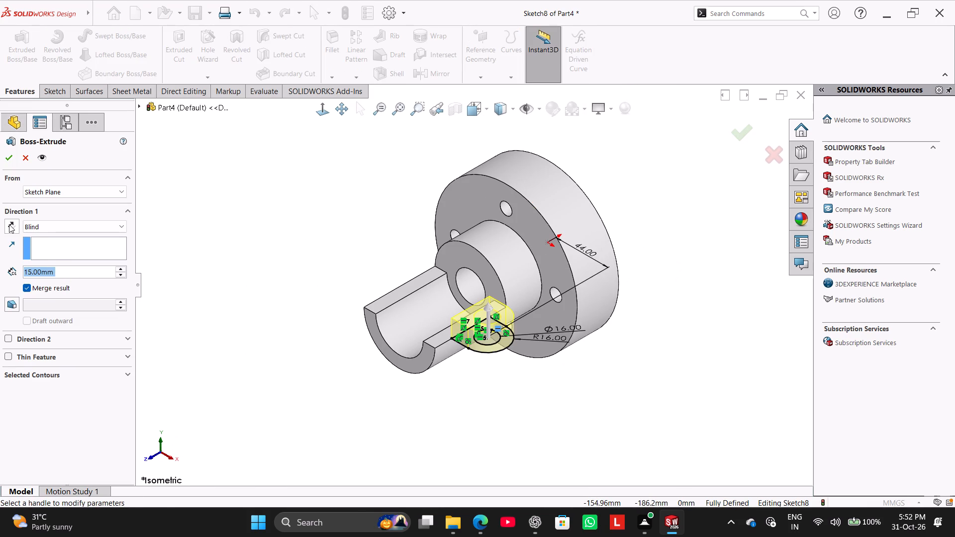
{"action": "left_click", "coordinate": [9, 224]}
{"action": "double_click", "coordinate": [60, 273]}
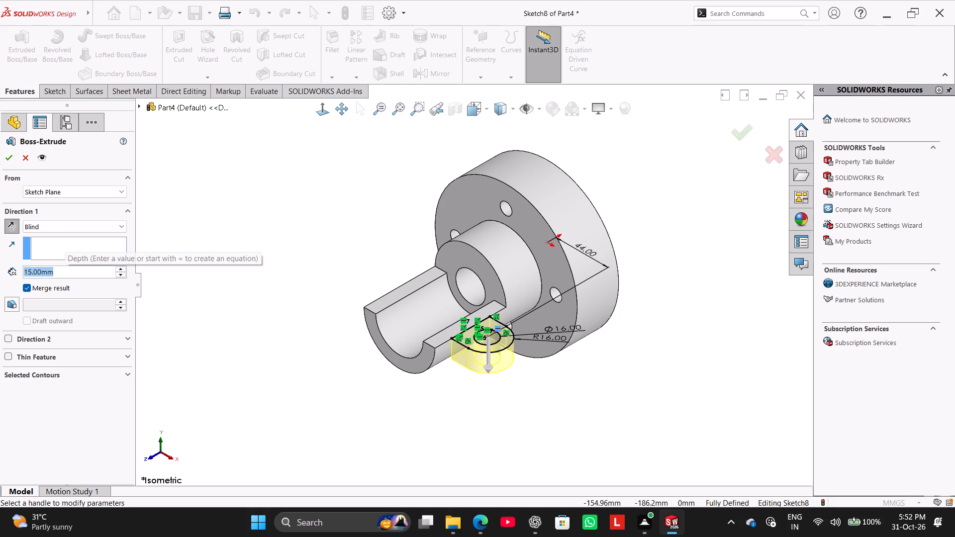
{"action": "type", "text": "30"}
{"action": "key", "text": "Return"}
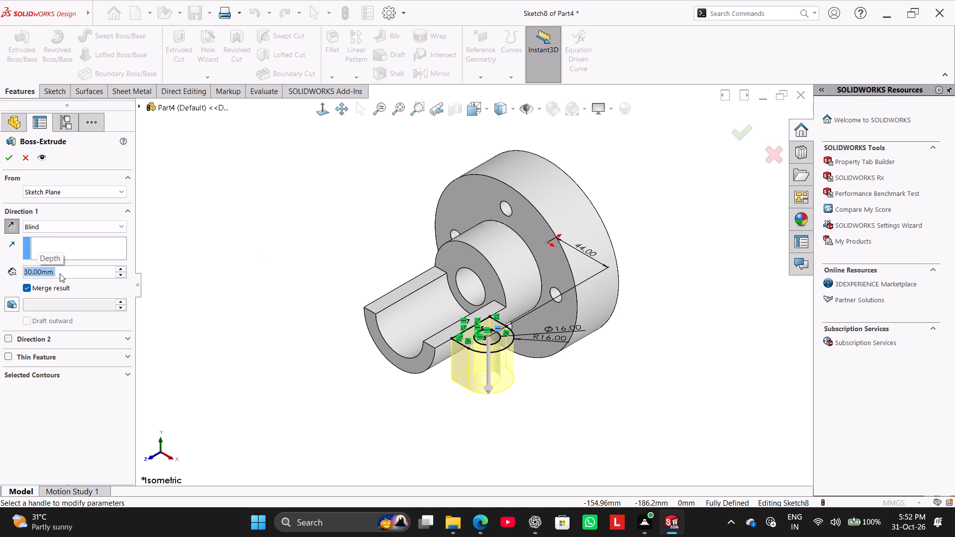
{"action": "left_click", "coordinate": [10, 156]}
{"action": "left_click", "coordinate": [215, 236]}
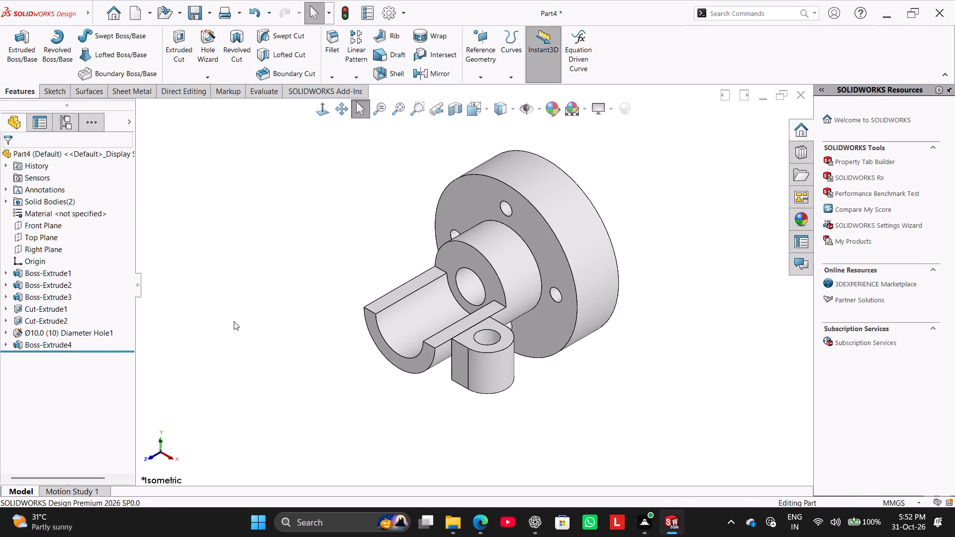
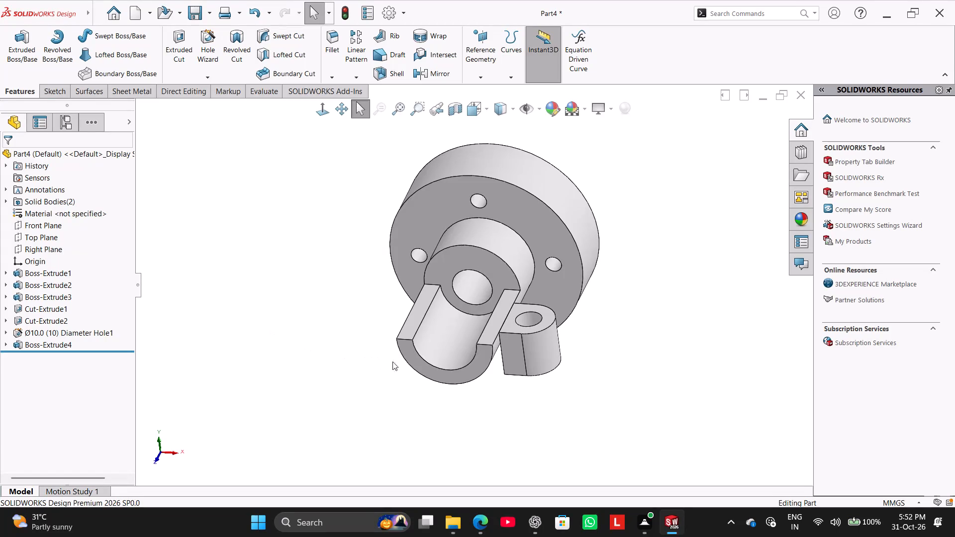
Edit the tab boss's sketch and delete the vertical line closing the tab profile along the half-ring's outer edge.
{"action": "scroll", "coordinate": [560, 320], "scroll_direction": "down", "scroll_amount": 3}
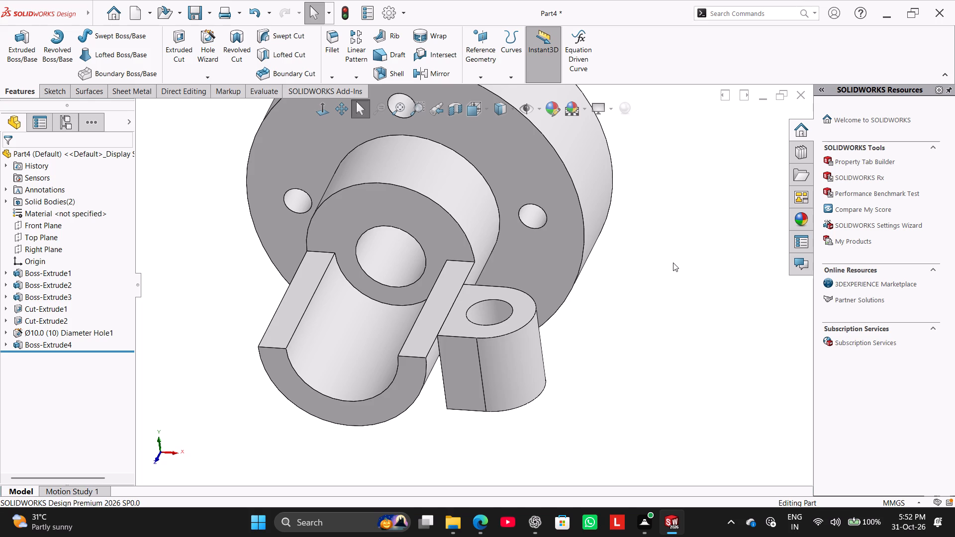
{"action": "right_click", "coordinate": [48, 348]}
{"action": "left_click", "coordinate": [71, 290]}
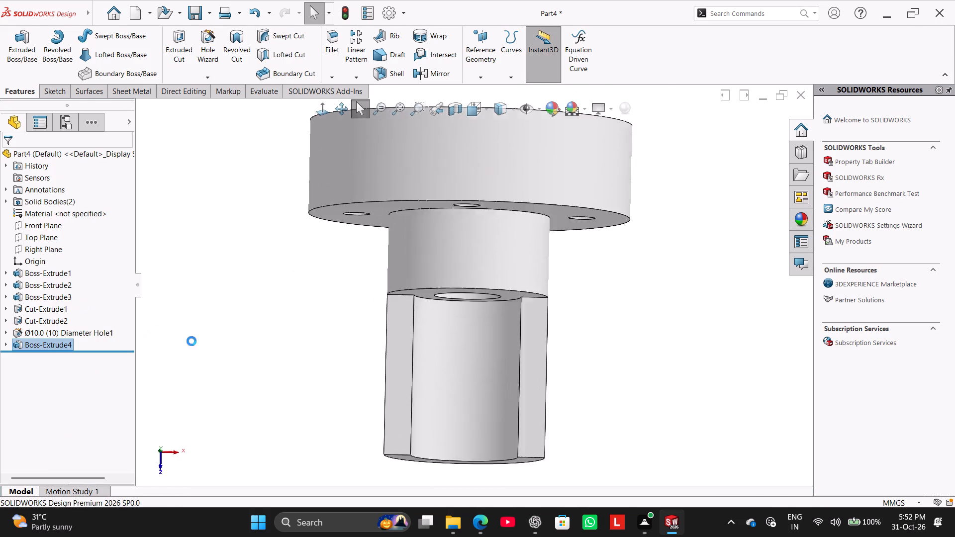
{"action": "left_click", "coordinate": [235, 360]}
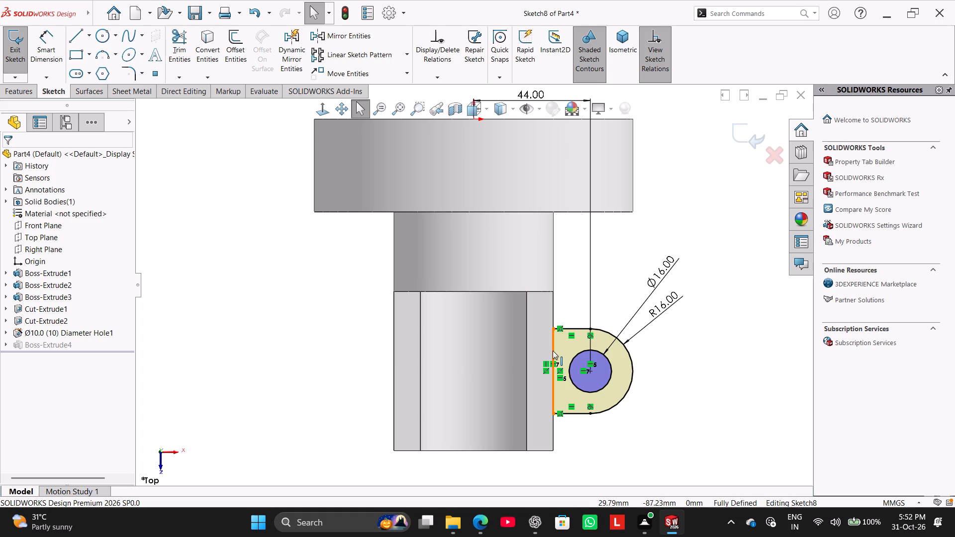
{"action": "right_click", "coordinate": [553, 351]}
{"action": "left_click", "coordinate": [596, 484]}
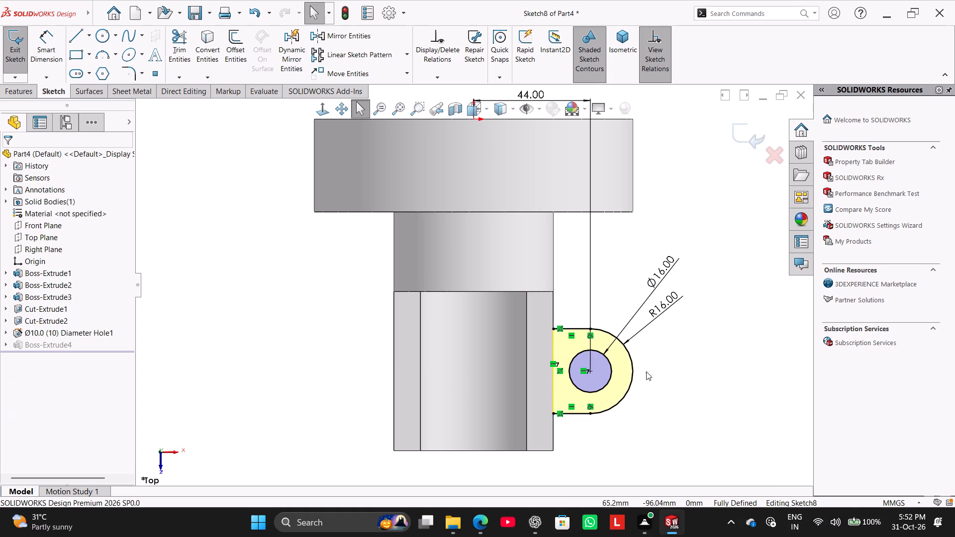
Delete the coincident relations holding the inner ends of the tab's two horizontal lines on the half-ring's outer edge.
{"action": "right_click", "coordinate": [559, 329]}
{"action": "left_click", "coordinate": [598, 463]}
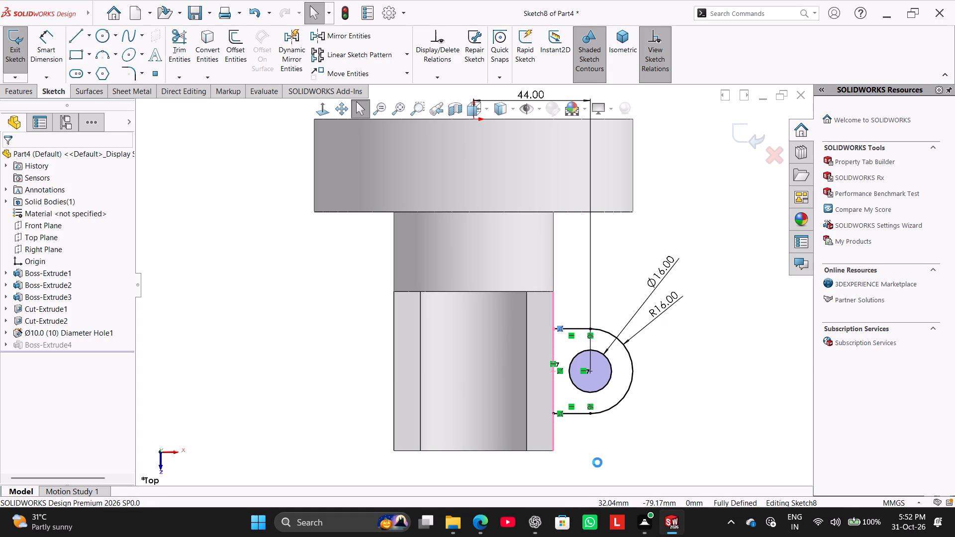
{"action": "right_click", "coordinate": [559, 415]}
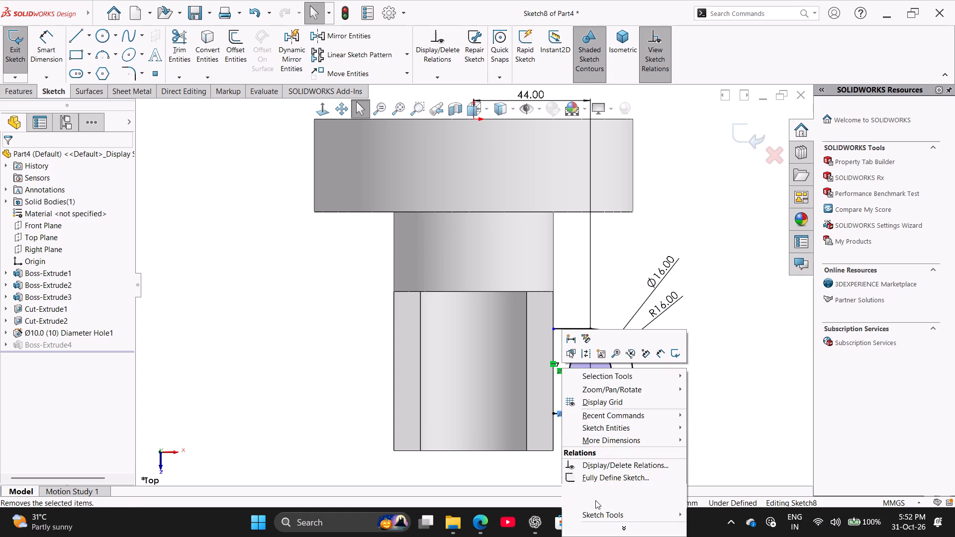
{"action": "left_click", "coordinate": [595, 501]}
Extend both horizontal tab lines across the half-ring, ending about 62 mm from the origin on the opposite side.
{"action": "left_click_drag", "start_coordinate": [555, 413], "coordinate": [344, 411]}
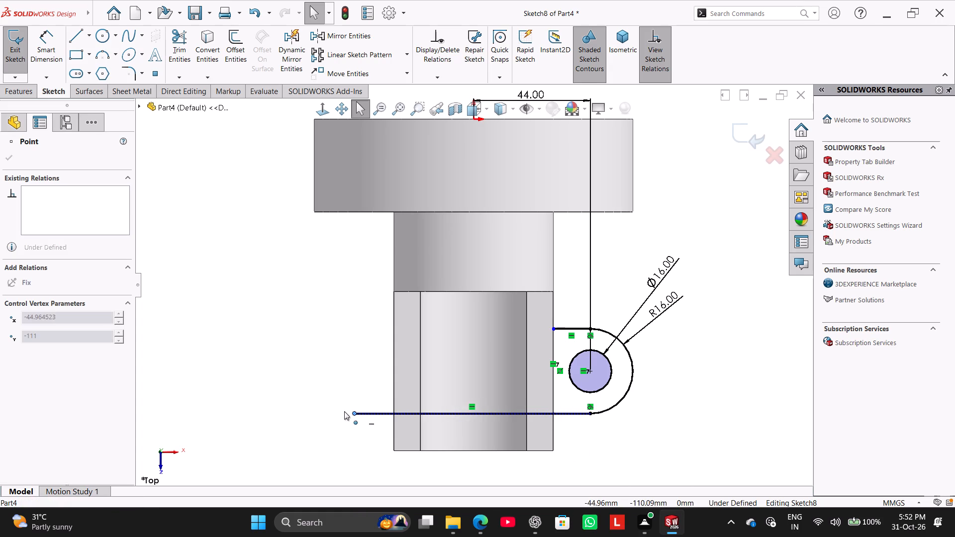
{"action": "left_click_drag", "start_coordinate": [344, 411], "coordinate": [309, 411]}
{"action": "left_click_drag", "start_coordinate": [555, 329], "coordinate": [548, 330]}
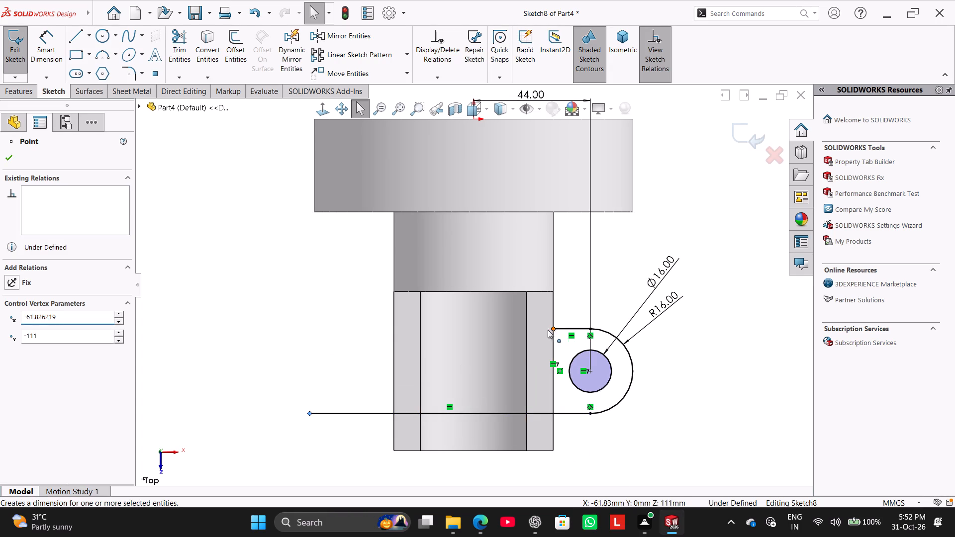
{"action": "left_click_drag", "start_coordinate": [548, 330], "coordinate": [310, 347]}
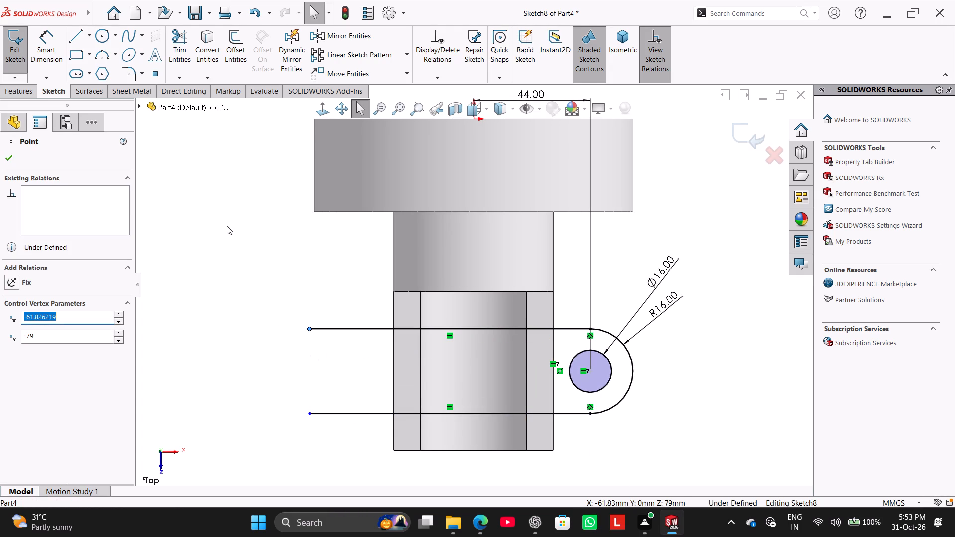
Close the profile with a tangent three-point arc of about 16 mm radius joining the two lines' free ends.
{"action": "left_click", "coordinate": [103, 52]}
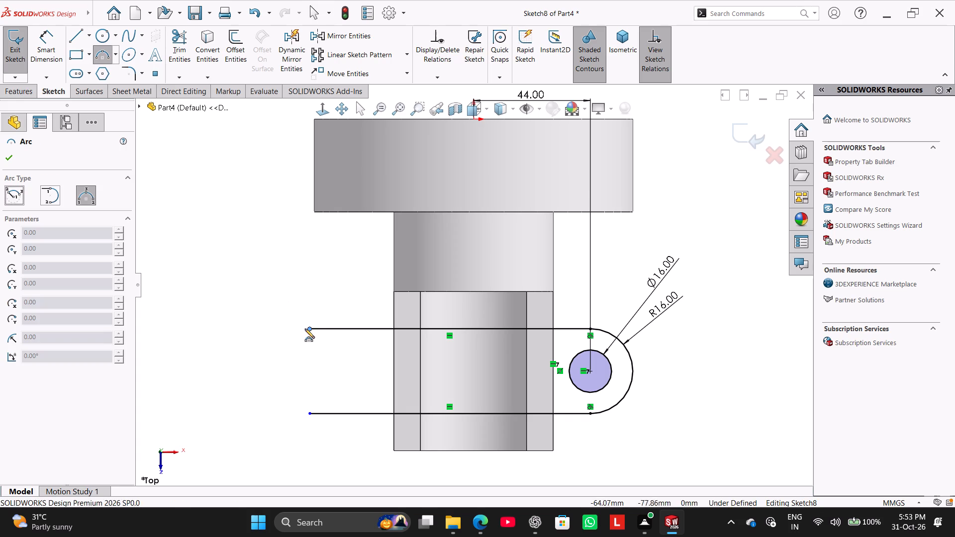
{"action": "left_click", "coordinate": [310, 329]}
{"action": "left_click", "coordinate": [311, 415]}
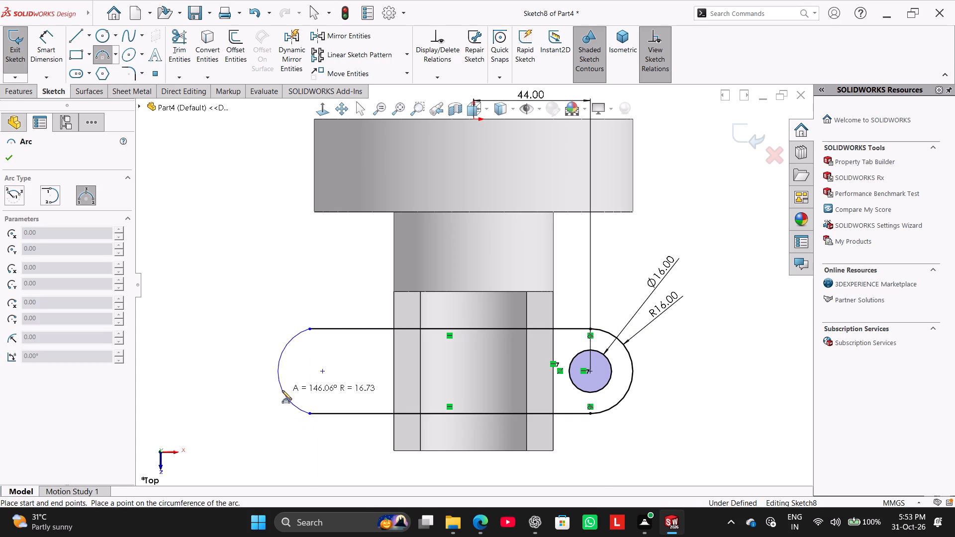
{"action": "left_click", "coordinate": [269, 379]}
{"action": "right_click", "coordinate": [242, 291]}
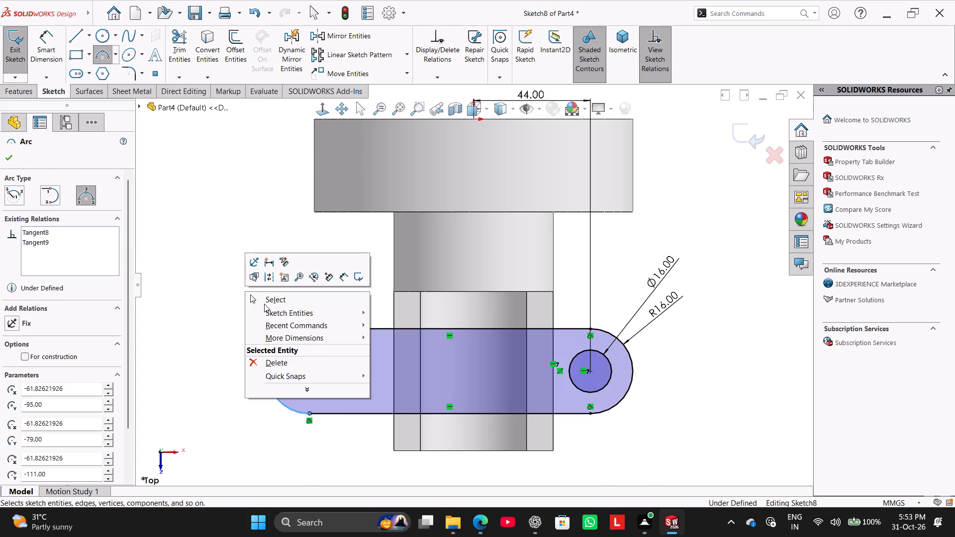
{"action": "left_click", "coordinate": [264, 302]}
Dimension the new arc's centre horizontally from the origin at 44 mm.
{"action": "left_click", "coordinate": [53, 55]}
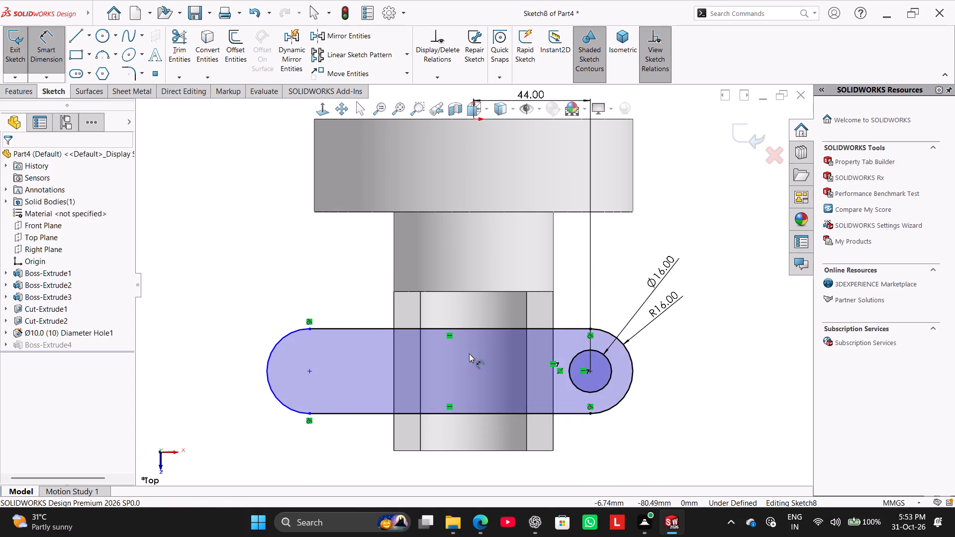
{"action": "scroll", "coordinate": [489, 174], "scroll_direction": "up", "scroll_amount": 2}
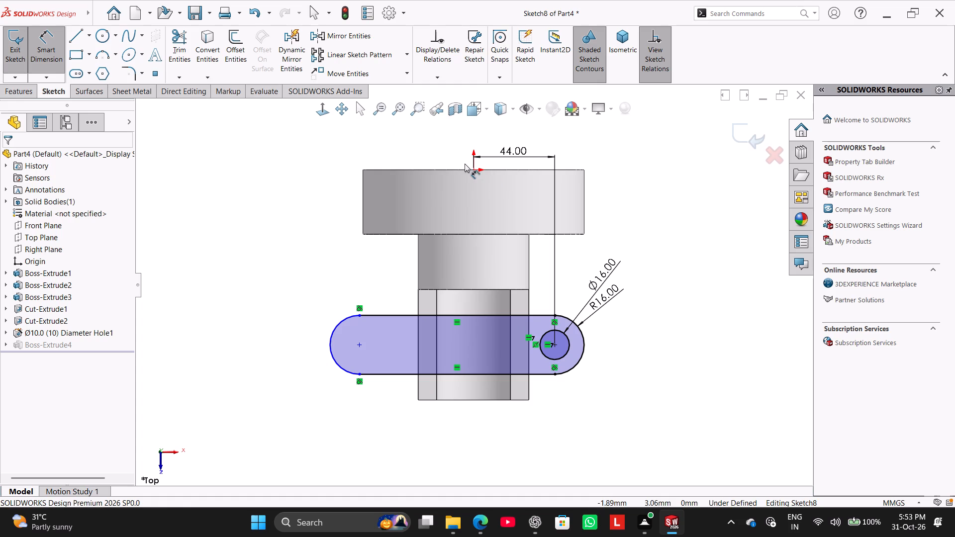
{"action": "left_click", "coordinate": [472, 171]}
{"action": "left_click", "coordinate": [359, 348]}
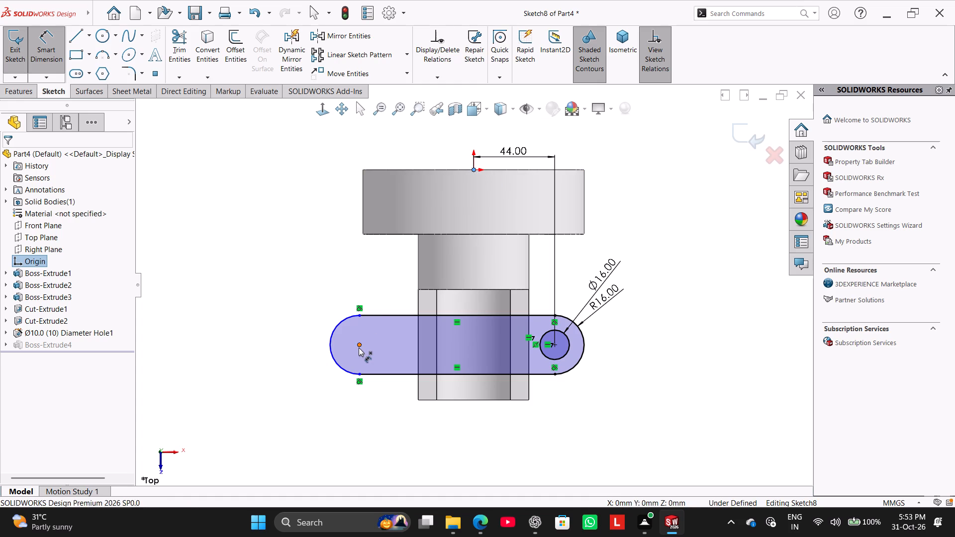
{"action": "left_click", "coordinate": [407, 152]}
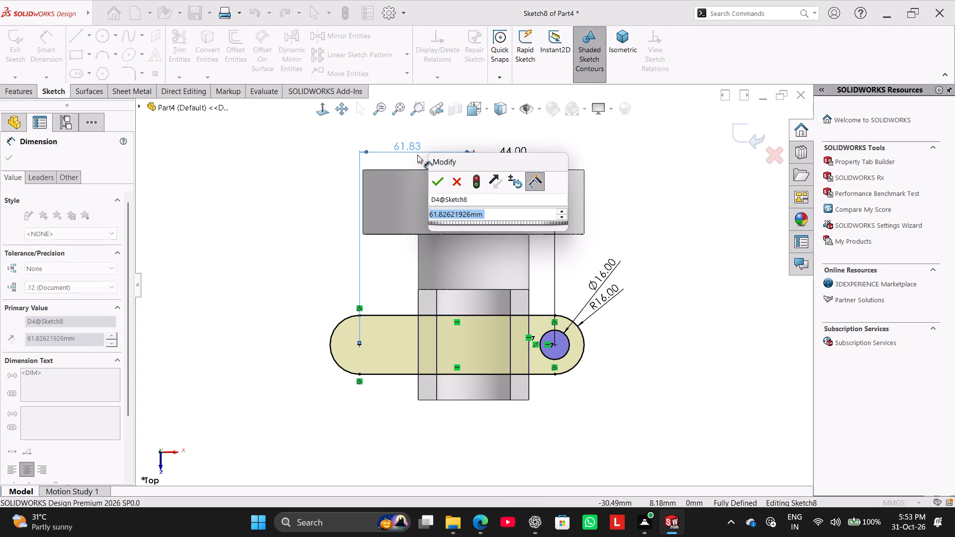
{"action": "type", "text": "44"}
{"action": "key", "text": "Return"}
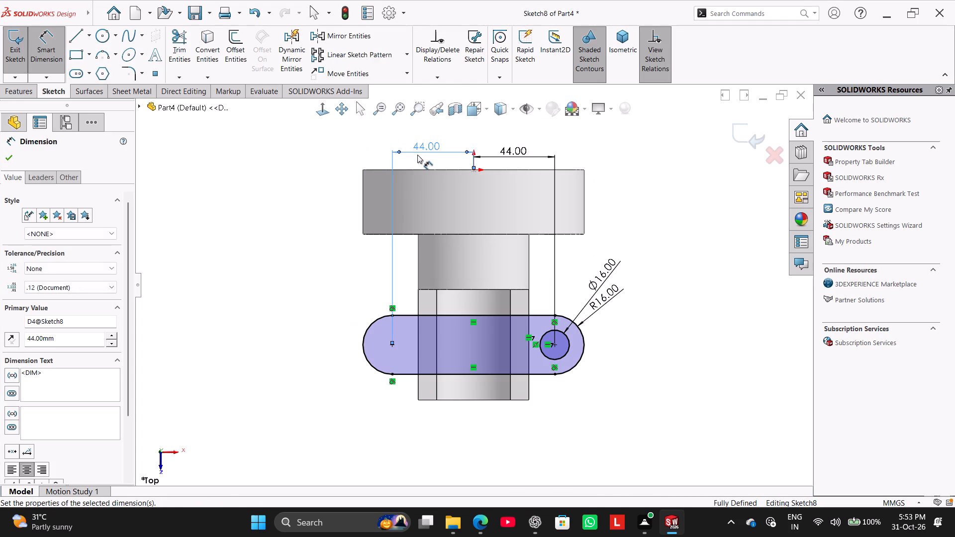
{"action": "right_click", "coordinate": [260, 286]}
{"action": "left_click", "coordinate": [295, 317]}
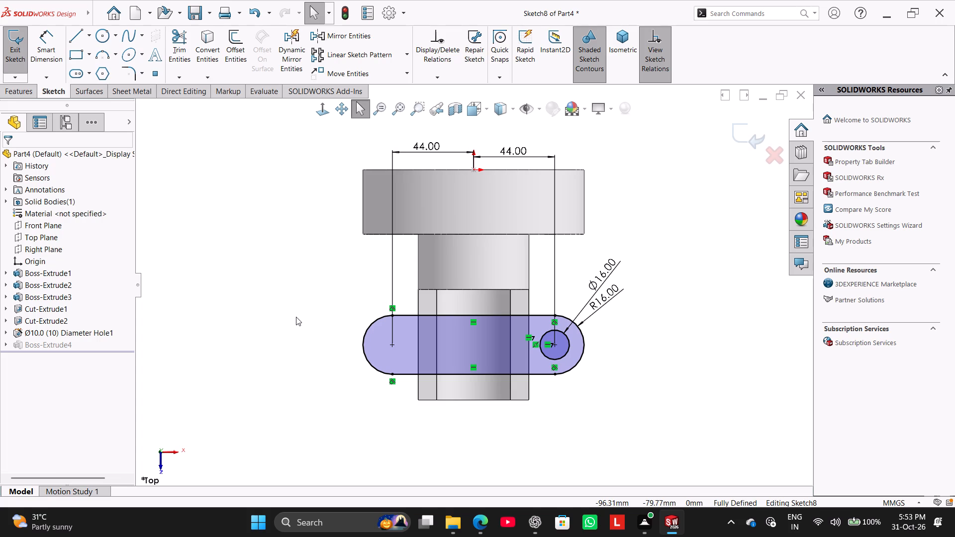
Sketch a circle about 22.5 mm in diameter centred on the new arc's centre.
{"action": "left_click", "coordinate": [102, 40]}
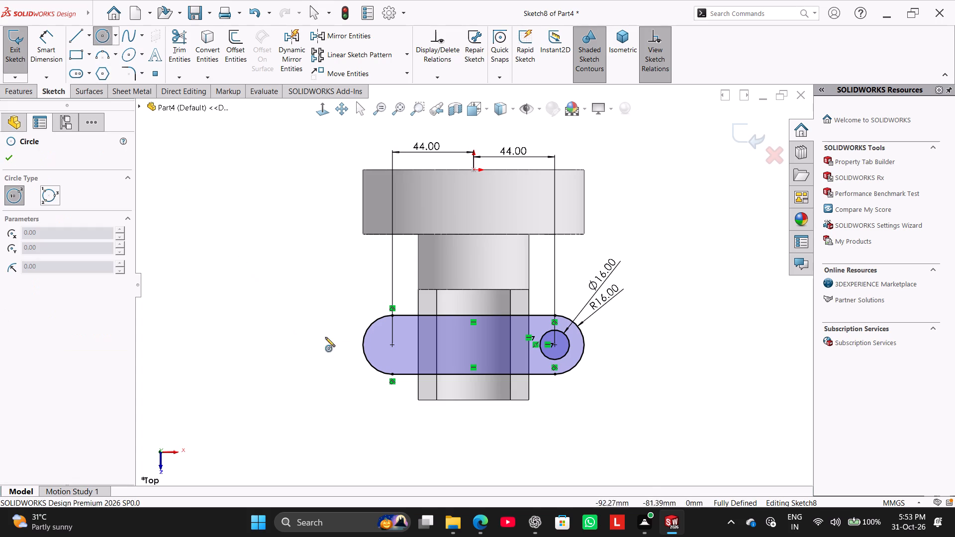
{"action": "left_click", "coordinate": [394, 344]}
{"action": "left_click", "coordinate": [400, 364]}
{"action": "right_click", "coordinate": [284, 275]}
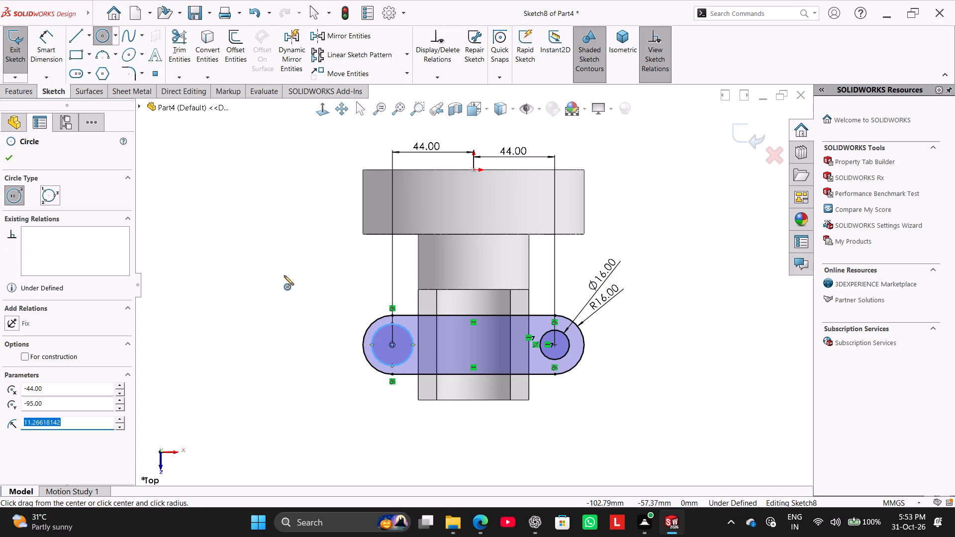
{"action": "left_click", "coordinate": [314, 286]}
Add an equal relation between the new circle and the 16 mm circle at the other end of the profile.
{"action": "left_click", "coordinate": [550, 358], "text": "ctrl"}
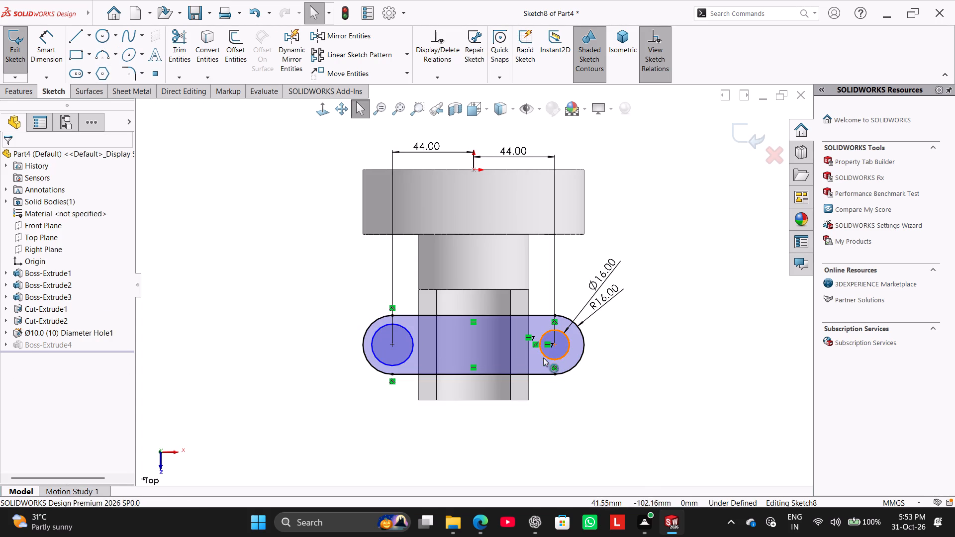
{"action": "left_click", "coordinate": [403, 364], "text": "ctrl"}
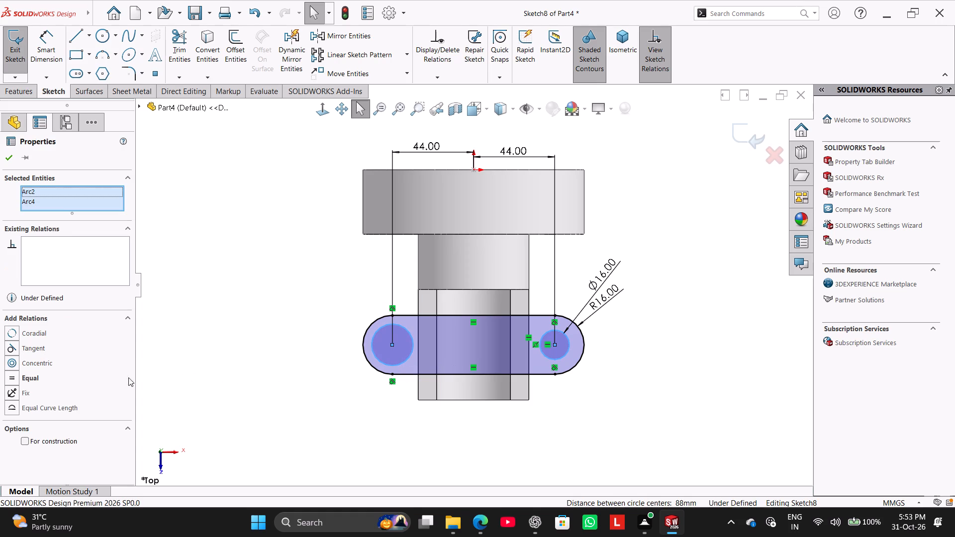
{"action": "left_click", "coordinate": [33, 377]}
{"action": "left_click", "coordinate": [171, 332]}
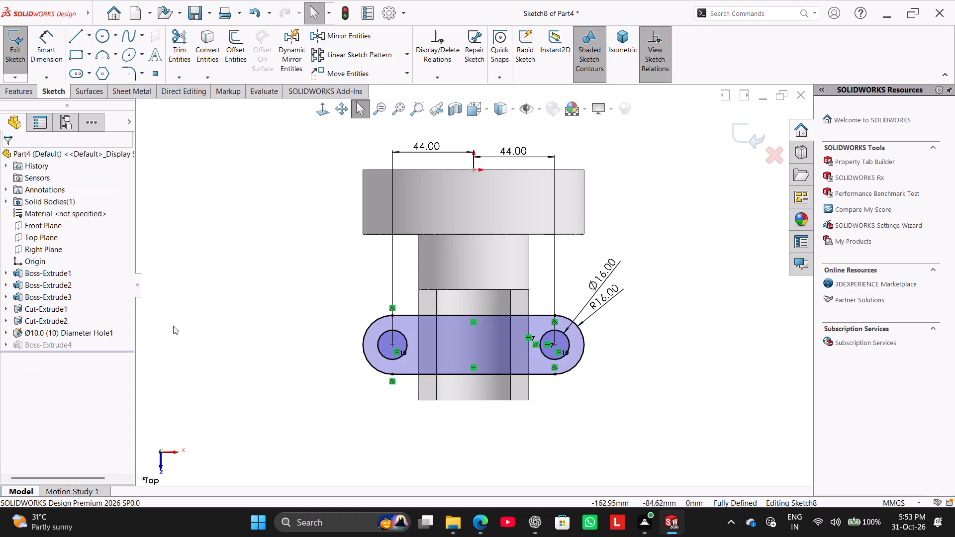
Exit the edited sketch to rebuild the tab boss with the two-ended profile, and show the part in isometric view.
{"action": "middle_click_drag", "start_coordinate": [174, 323], "coordinate": [164, 168]}
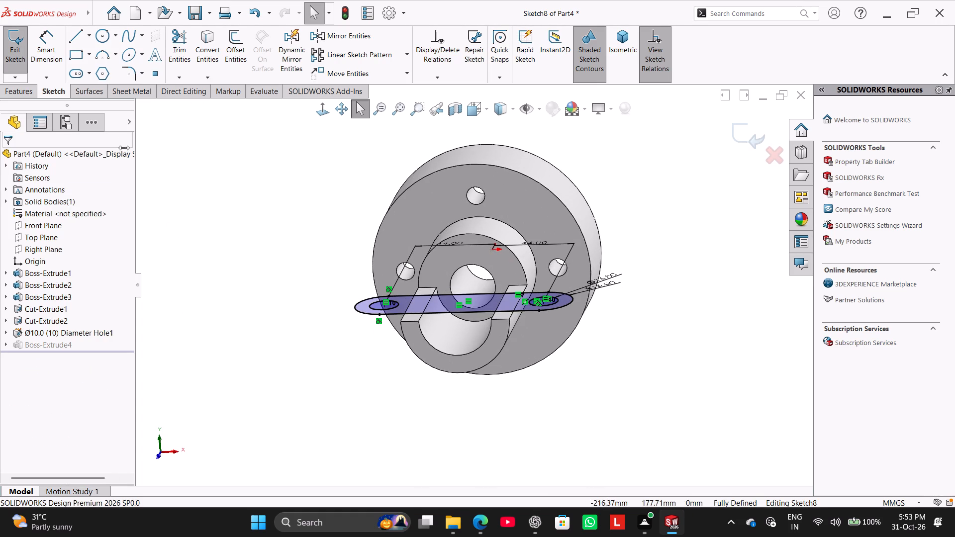
{"action": "left_click", "coordinate": [25, 95]}
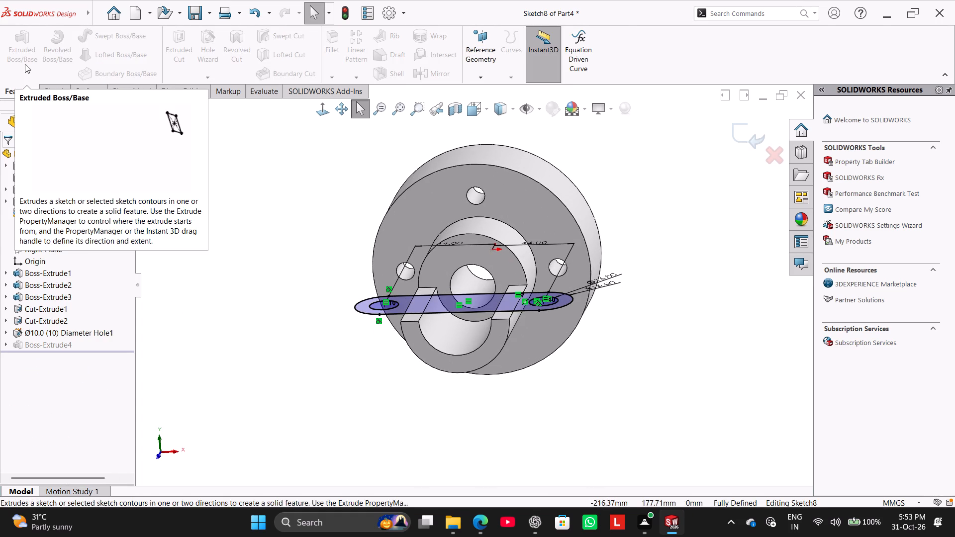
{"action": "left_click", "coordinate": [175, 180]}
{"action": "left_click", "coordinate": [47, 91]}
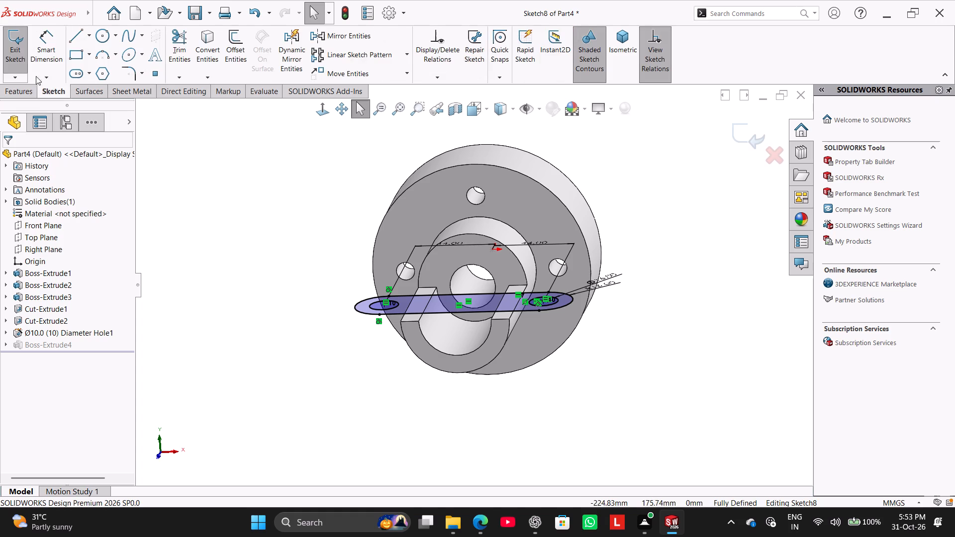
{"action": "left_click", "coordinate": [25, 59]}
{"action": "middle_click_drag", "start_coordinate": [217, 259], "coordinate": [230, 261]}
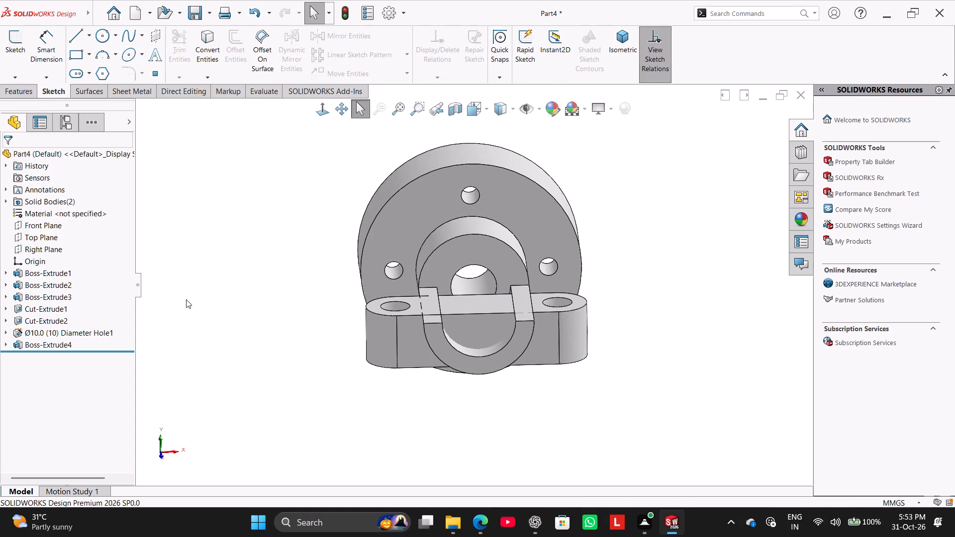
{"action": "right_click_drag", "start_coordinate": [186, 299], "coordinate": [310, 202]}
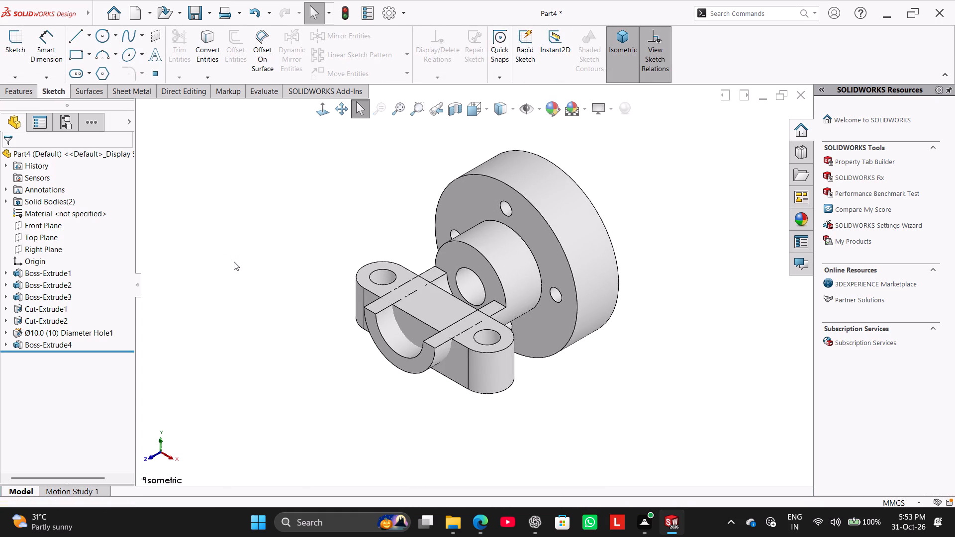
Edit the 30 mm tab boss extrusion to enable Merge result.
{"action": "right_click", "coordinate": [55, 346]}
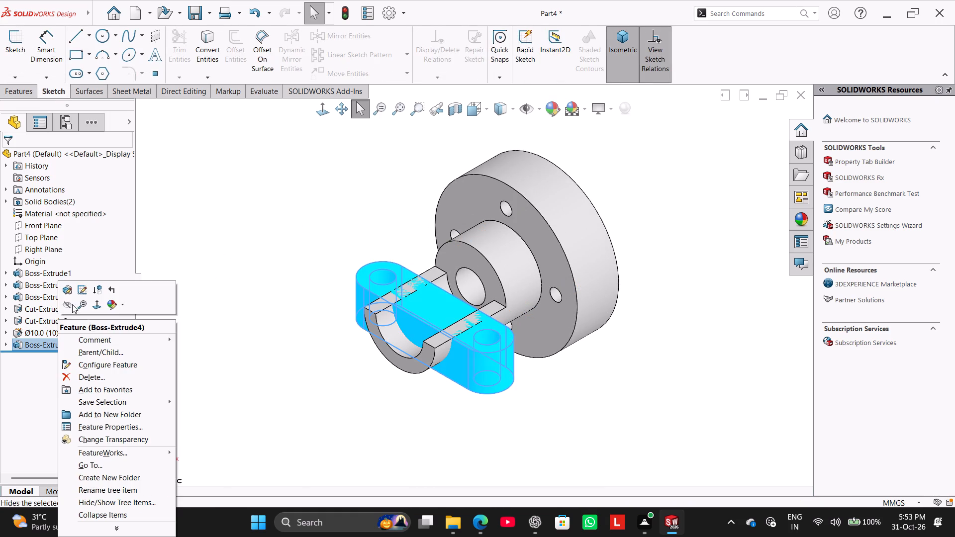
{"action": "left_click", "coordinate": [69, 285]}
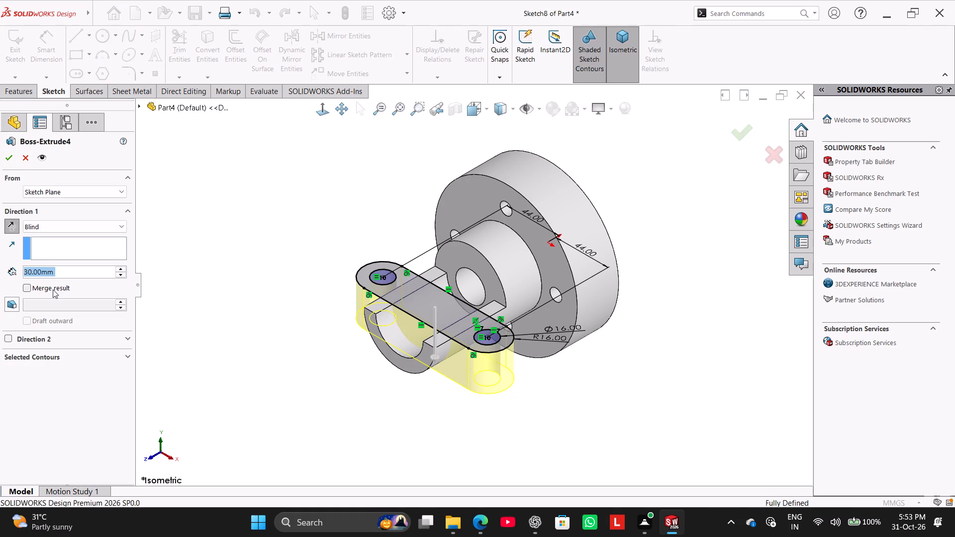
{"action": "left_click", "coordinate": [53, 289]}
{"action": "left_click", "coordinate": [5, 159]}
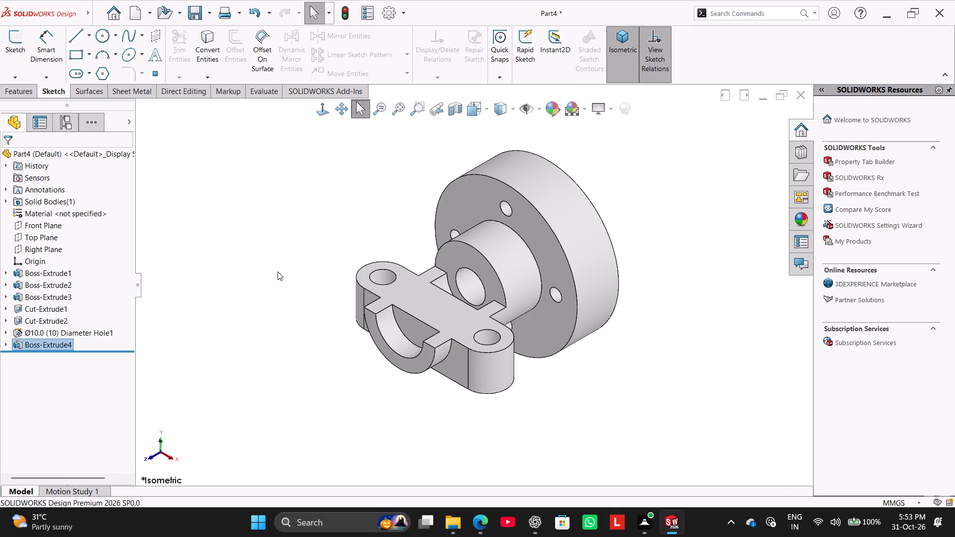
{"action": "left_click", "coordinate": [278, 271]}
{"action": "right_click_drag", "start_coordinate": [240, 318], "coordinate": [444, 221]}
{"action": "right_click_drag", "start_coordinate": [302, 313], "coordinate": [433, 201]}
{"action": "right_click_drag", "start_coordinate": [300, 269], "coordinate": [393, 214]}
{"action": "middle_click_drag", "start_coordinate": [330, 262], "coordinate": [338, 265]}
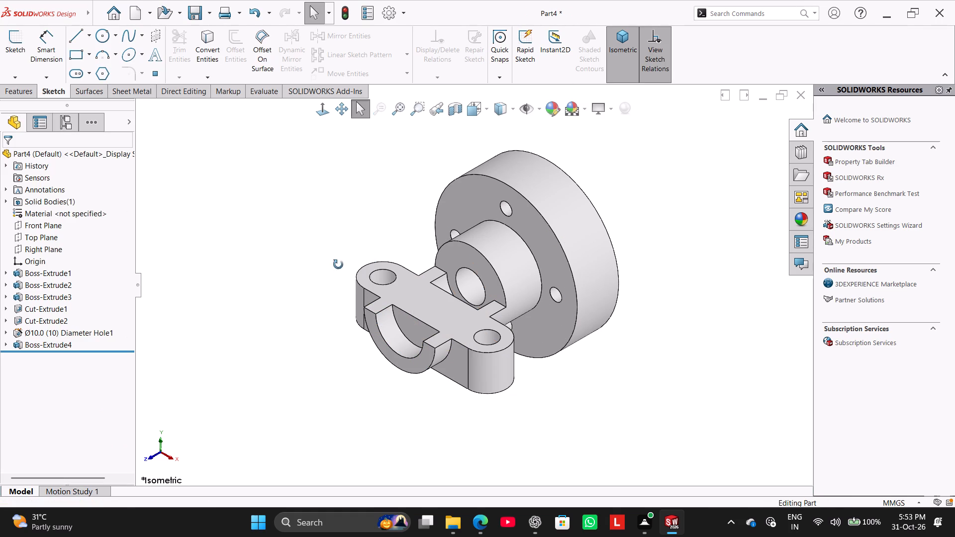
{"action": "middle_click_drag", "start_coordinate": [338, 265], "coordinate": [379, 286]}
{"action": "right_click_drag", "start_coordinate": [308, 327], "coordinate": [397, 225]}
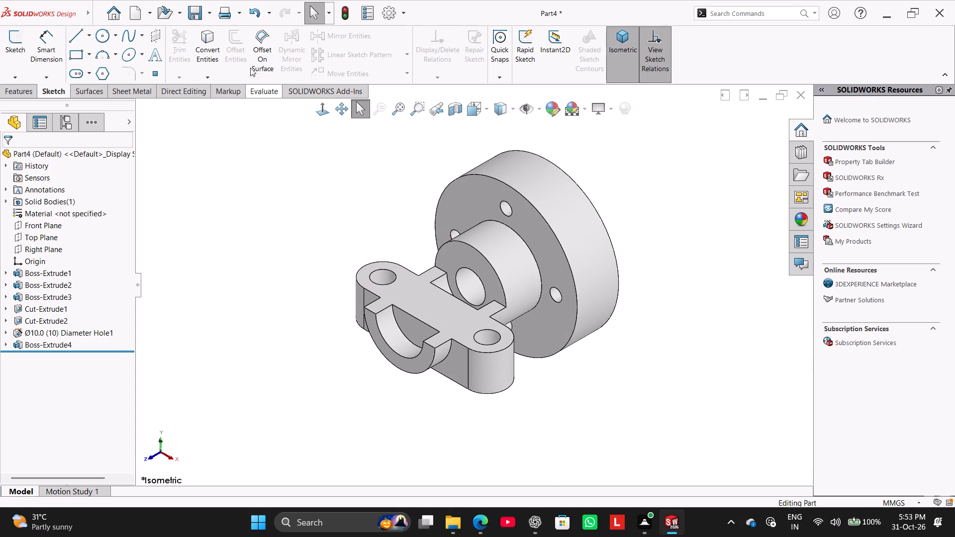
Use Delete Face with Delete and Patch to remove the two flat tab-body faces blocking the half-ring's bore, and restore the isometric view.
{"action": "left_click", "coordinate": [202, 95]}
{"action": "left_click", "coordinate": [199, 54]}
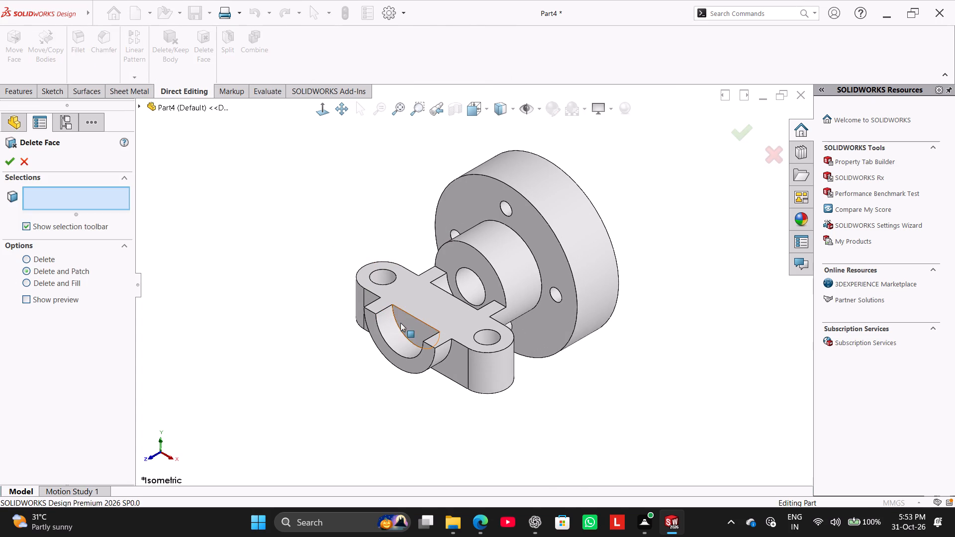
{"action": "left_click", "coordinate": [401, 323]}
{"action": "middle_click_drag", "start_coordinate": [288, 276], "coordinate": [228, 337]}
{"action": "scroll", "coordinate": [448, 320], "scroll_direction": "down", "scroll_amount": 4}
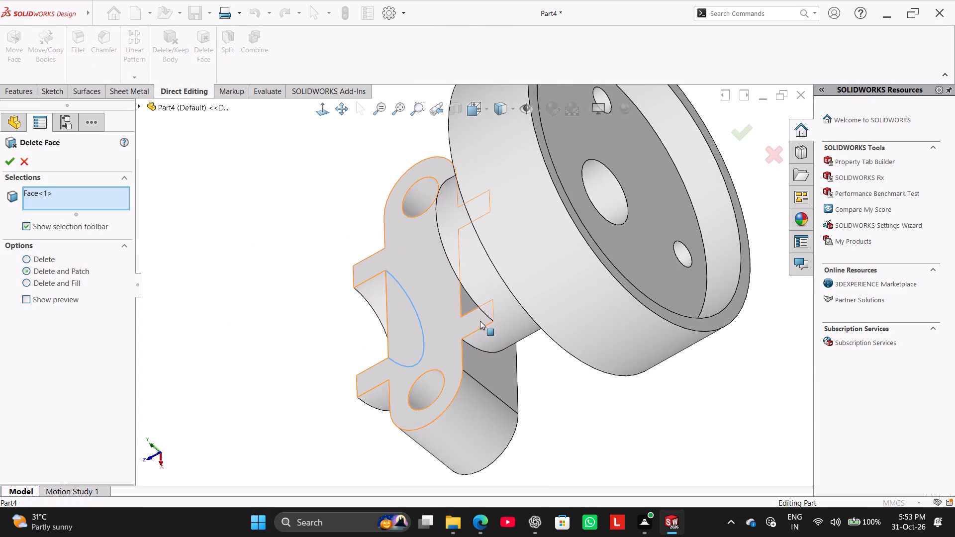
{"action": "scroll", "coordinate": [480, 321], "scroll_direction": "down", "scroll_amount": 2}
{"action": "left_click", "coordinate": [456, 281]}
{"action": "middle_click_drag", "start_coordinate": [241, 278], "coordinate": [303, 248]}
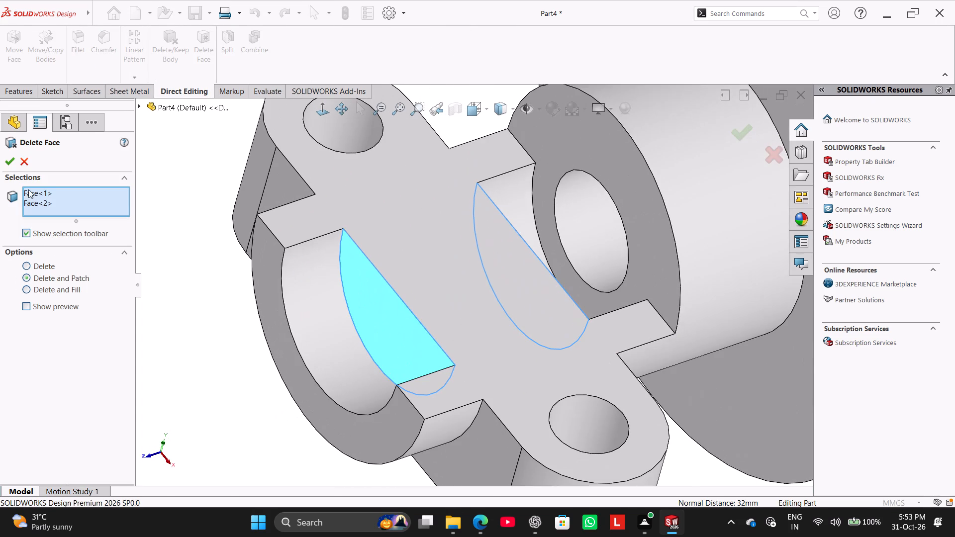
{"action": "left_click", "coordinate": [7, 162]}
{"action": "right_click_drag", "start_coordinate": [197, 321], "coordinate": [320, 260]}
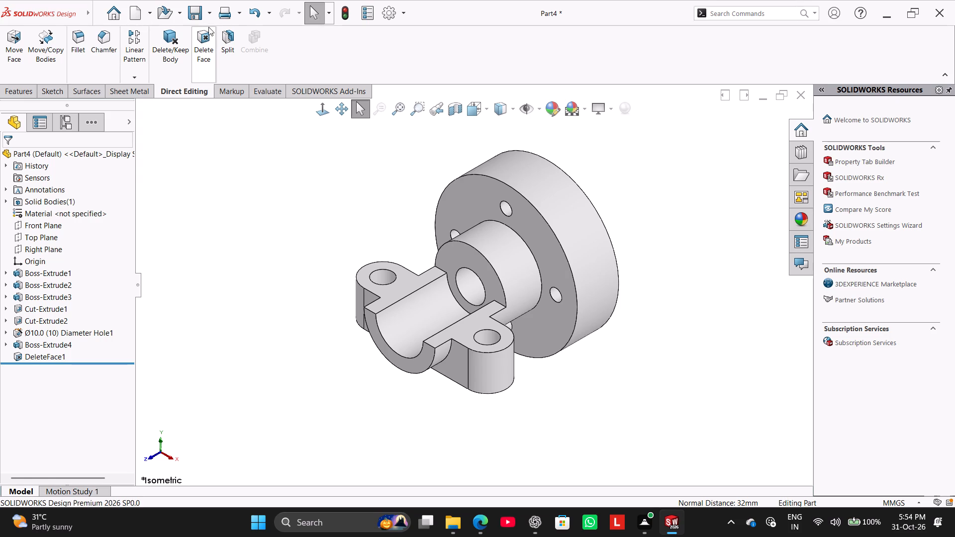
{"action": "left_click", "coordinate": [62, 85]}
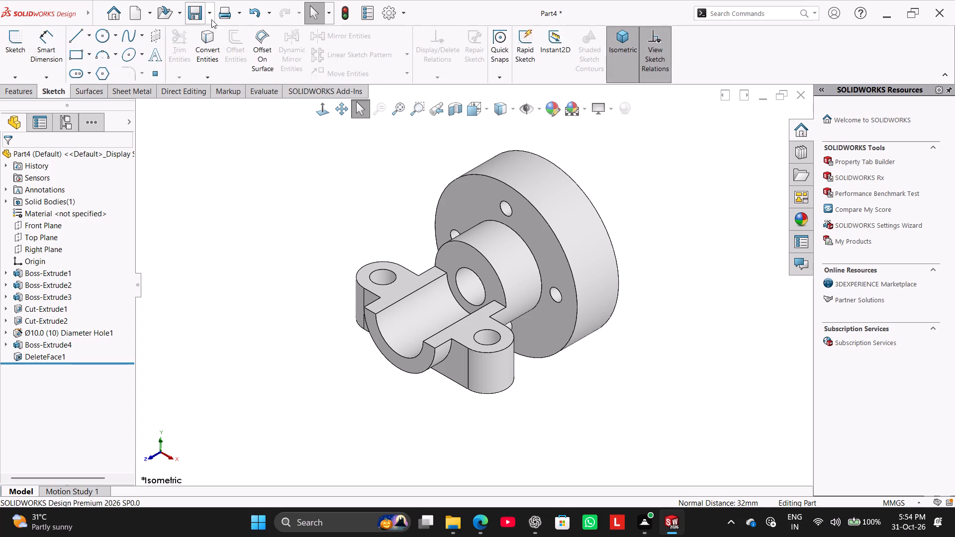
Save the part as Flanged Circular Bearing Support in the Worked folder, in SOLIDWORKS Part format.
{"action": "left_click", "coordinate": [213, 17]}
{"action": "left_click", "coordinate": [208, 44]}
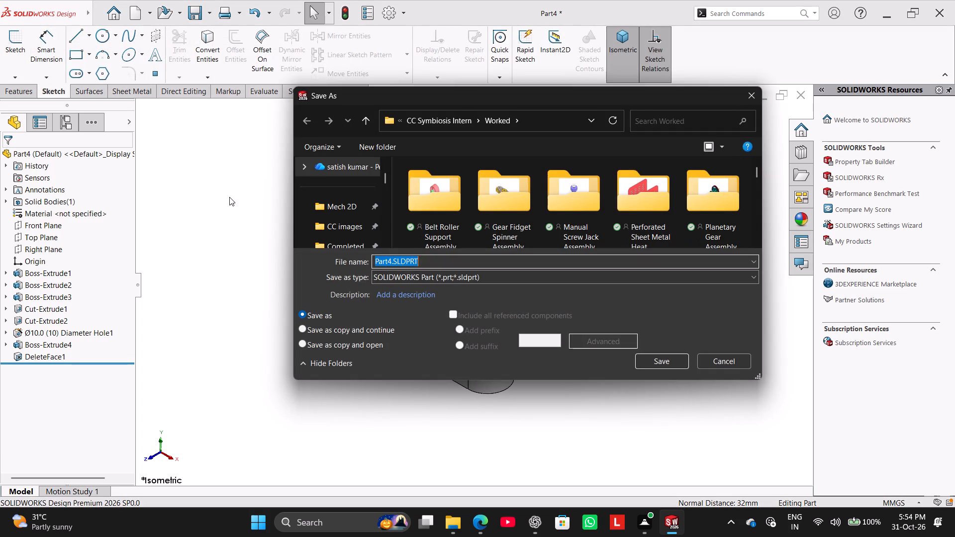
{"action": "key", "text": "ctrl+v"}
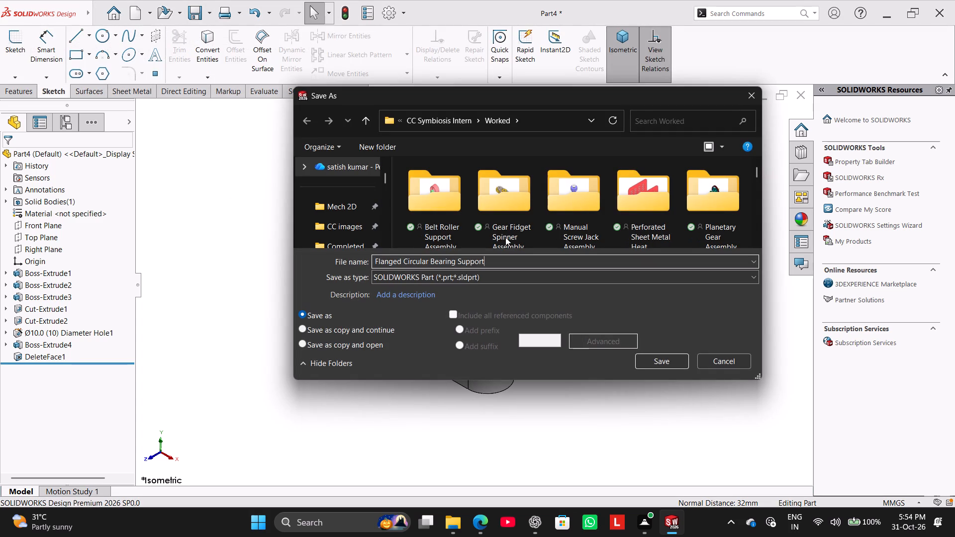
{"action": "left_click", "coordinate": [678, 362]}
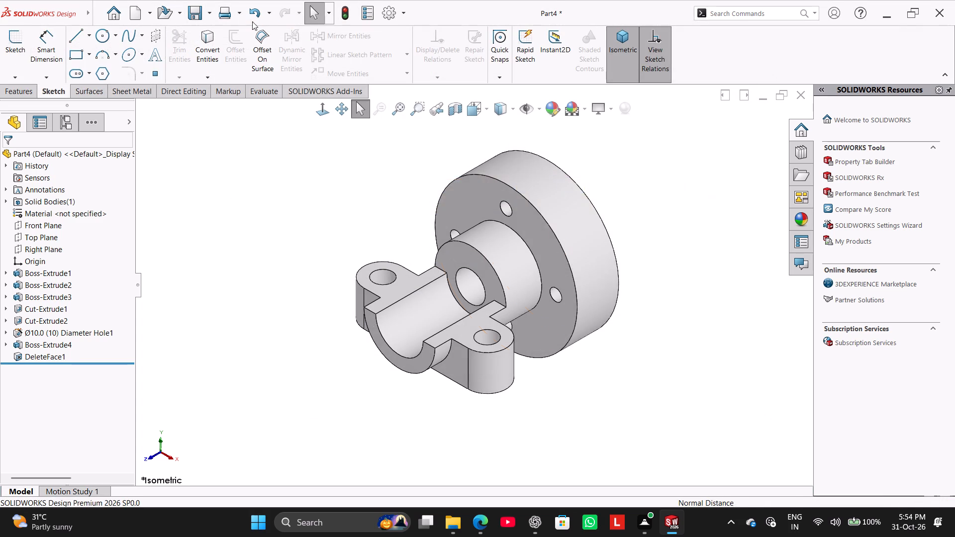
Save a copy of the part in Adobe Portable Document Format (*.pdf) under the same name.
{"action": "left_click", "coordinate": [212, 14]}
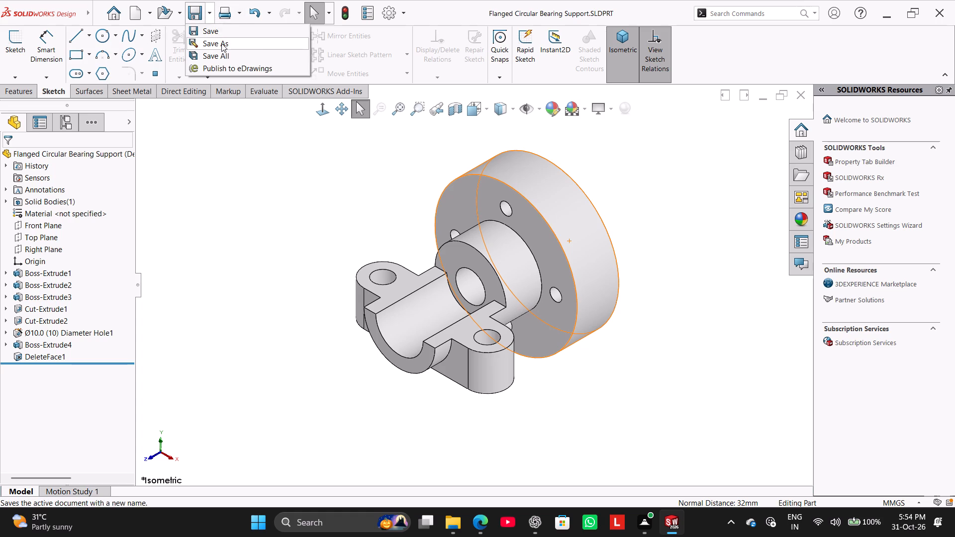
{"action": "left_click", "coordinate": [221, 43]}
{"action": "left_click", "coordinate": [506, 276]}
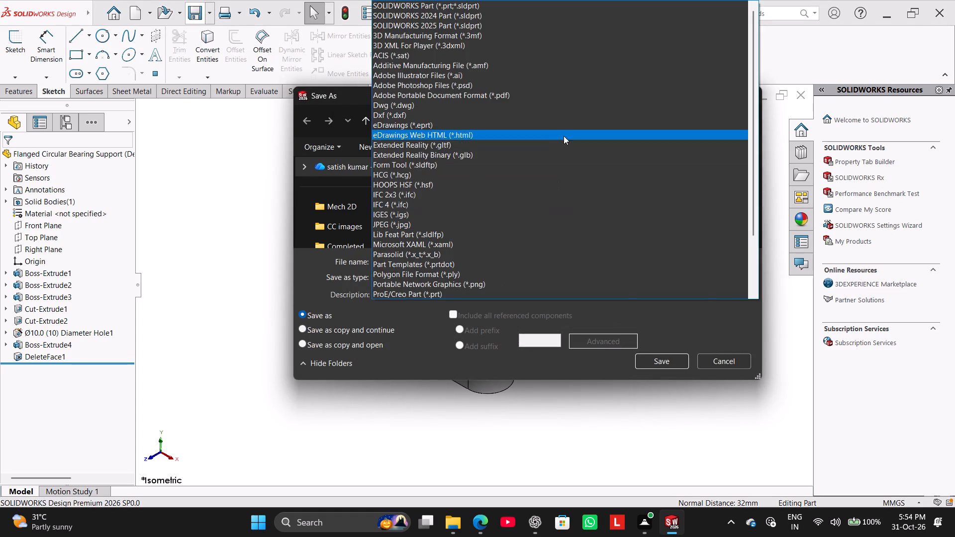
{"action": "left_click", "coordinate": [563, 94]}
{"action": "left_click", "coordinate": [645, 380]}
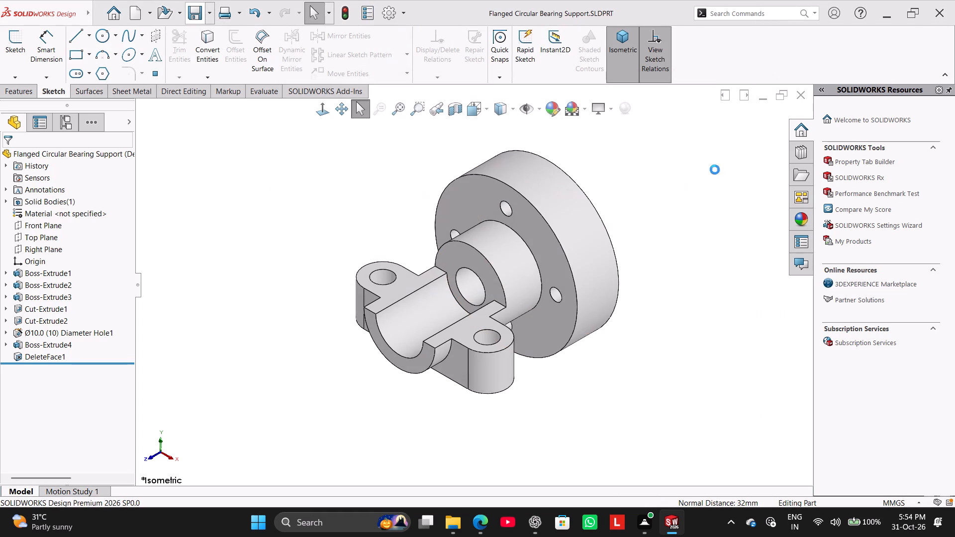
Close the Flanged Circular Bearing Support part document.
{"action": "left_click", "coordinate": [800, 100]}
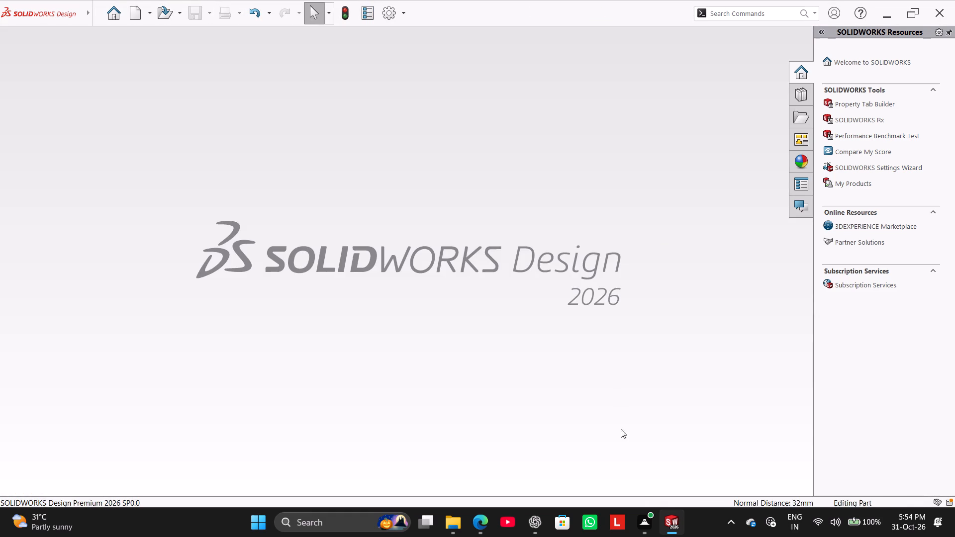